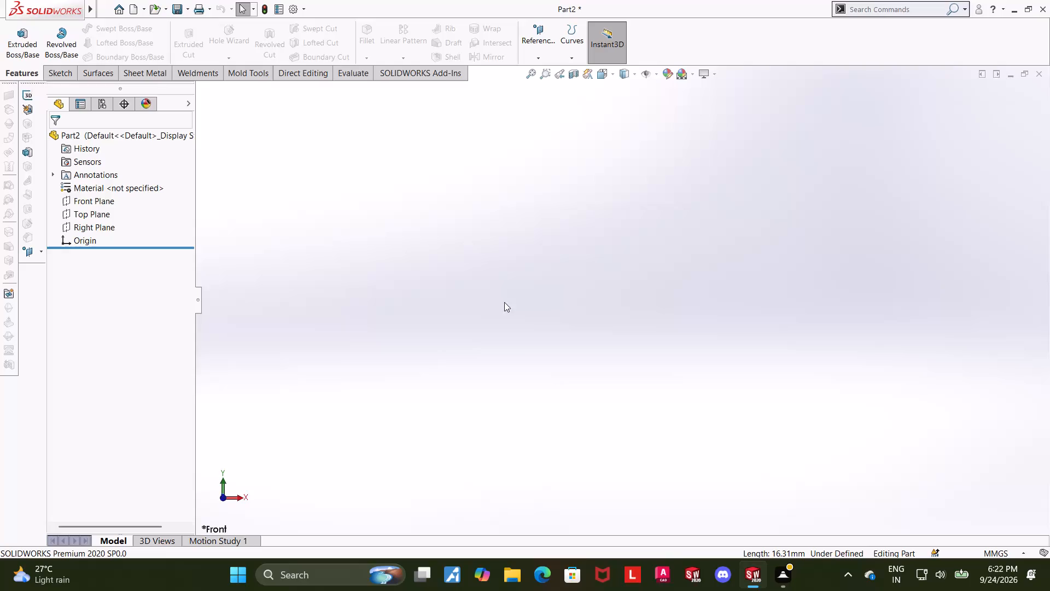
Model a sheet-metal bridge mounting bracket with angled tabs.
Close the current part and create a new part document.
{"action": "left_click", "coordinate": [1046, 75]}
{"action": "left_click", "coordinate": [1043, 75]}
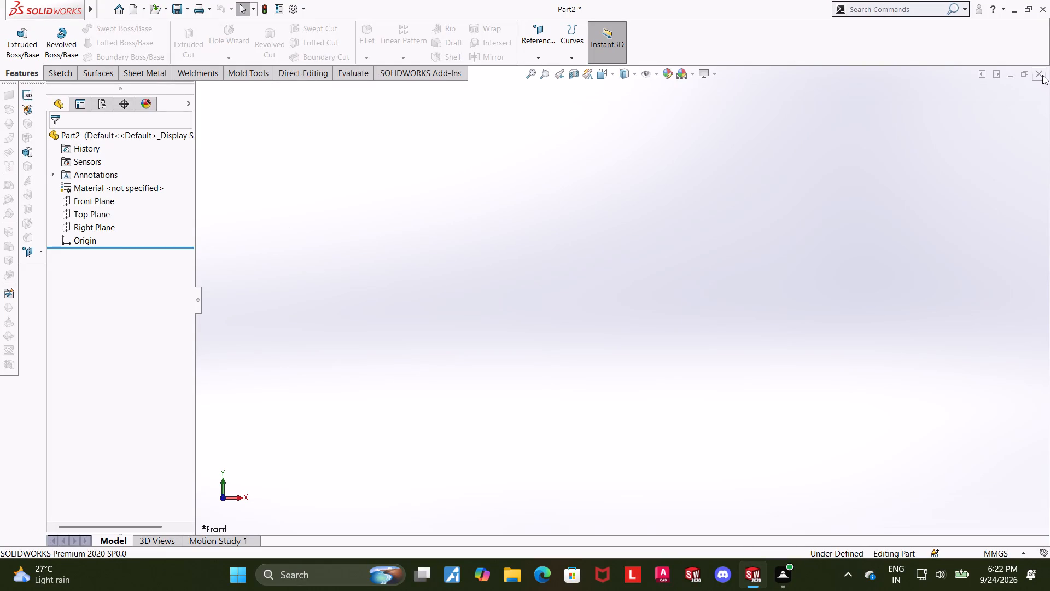
{"action": "left_click", "coordinate": [512, 288]}
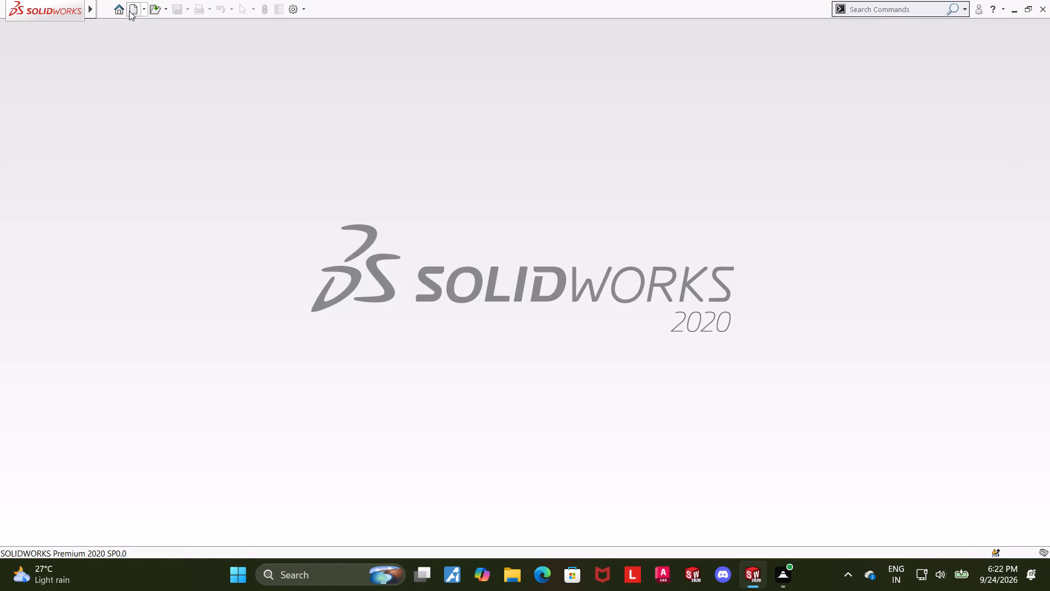
{"action": "left_click", "coordinate": [129, 11]}
{"action": "double_click", "coordinate": [241, 248]}
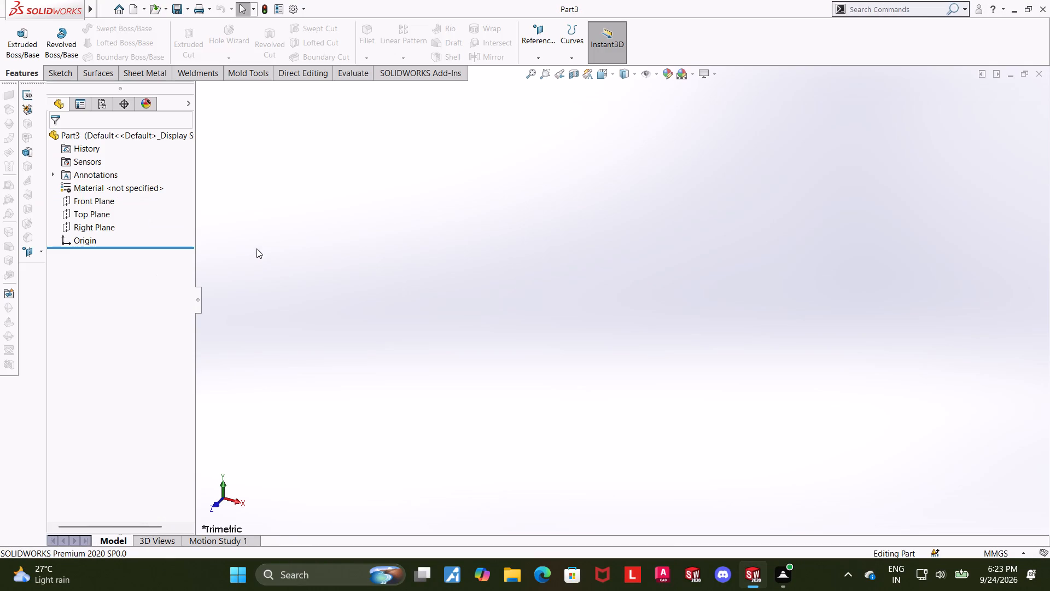
On the Front Plane, sketch connected lines: about 110 mm horizontal from the origin, about 65 mm sloping downward, and a short horizontal.
{"action": "left_click", "coordinate": [89, 204]}
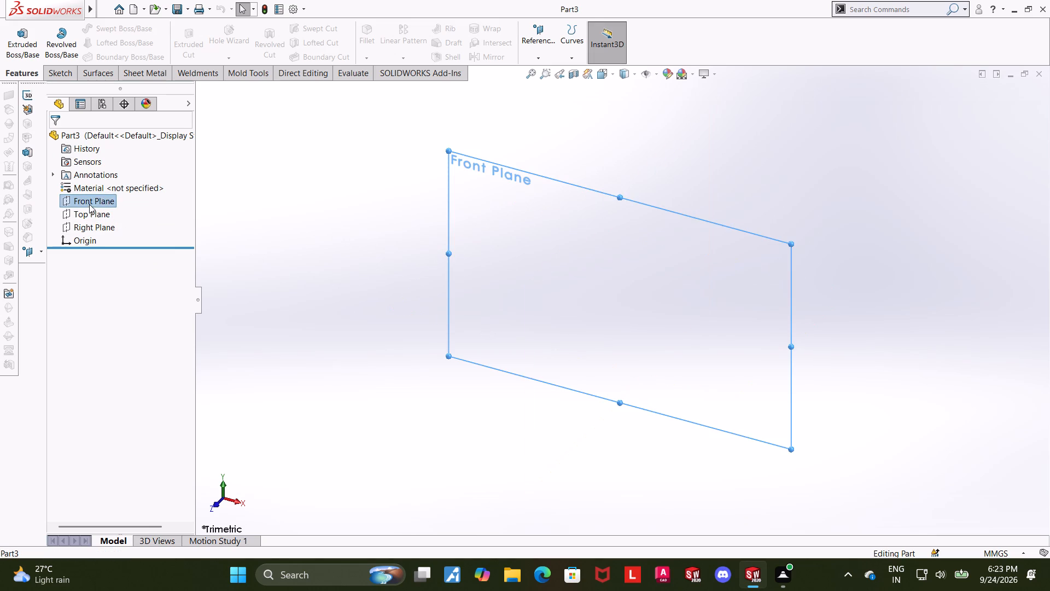
{"action": "left_click", "coordinate": [99, 192]}
{"action": "left_click", "coordinate": [103, 27]}
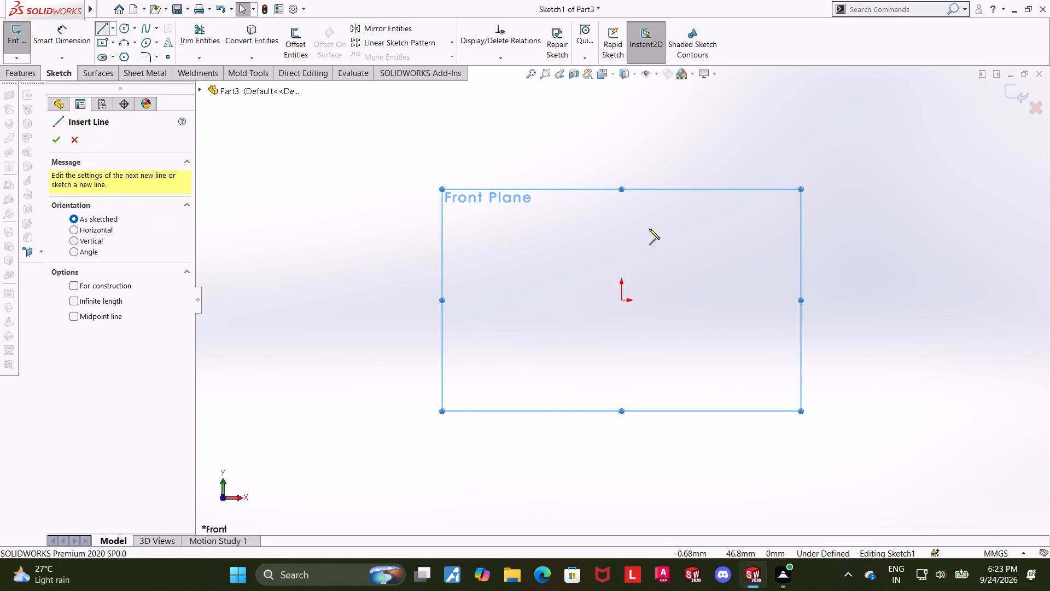
{"action": "left_click", "coordinate": [620, 299]}
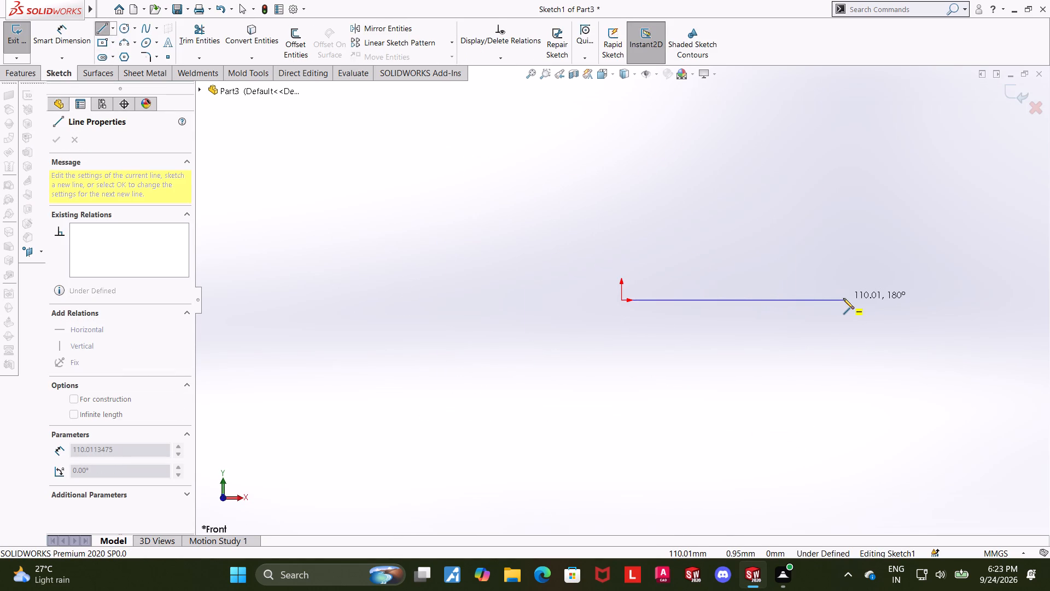
{"action": "left_click", "coordinate": [843, 298]}
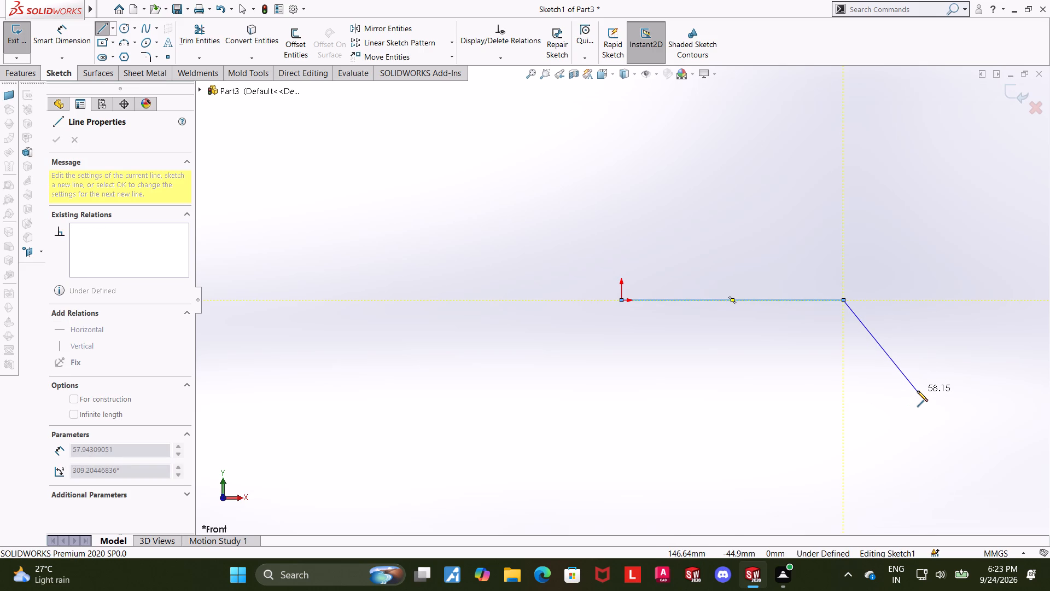
{"action": "left_click", "coordinate": [919, 406]}
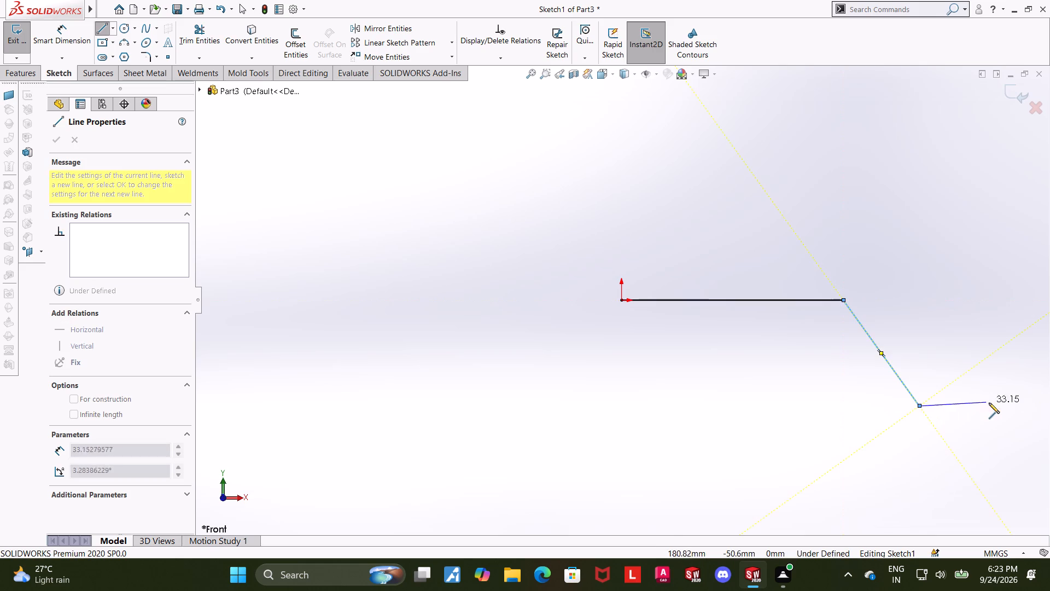
{"action": "scroll", "coordinate": [994, 405], "scroll_direction": "up", "scroll_amount": 5}
{"action": "scroll", "coordinate": [746, 348], "scroll_direction": "down", "scroll_amount": 5}
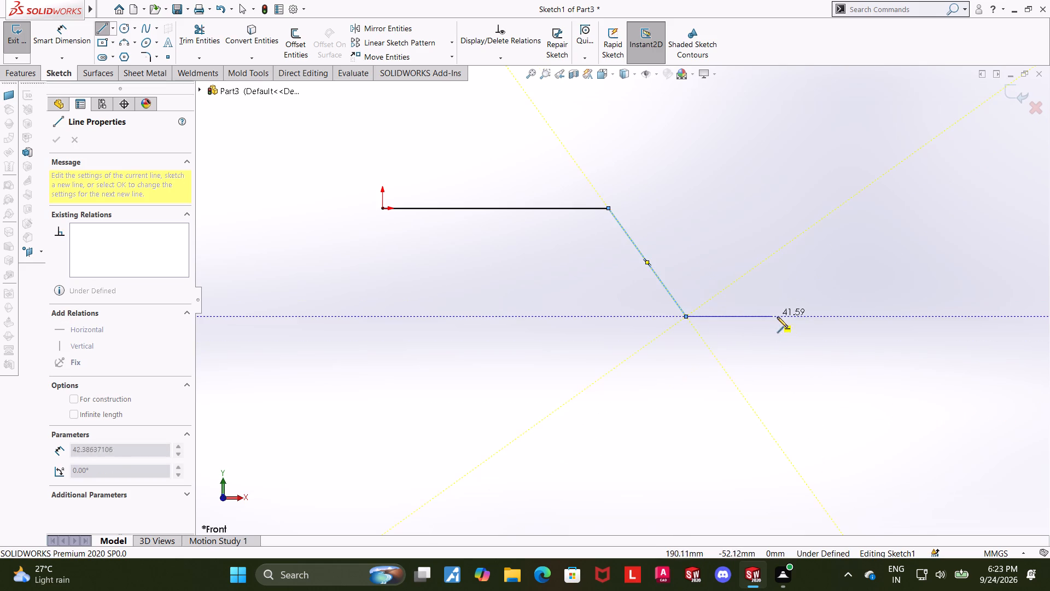
{"action": "left_click", "coordinate": [781, 317]}
{"action": "key", "text": "Escape"}
{"action": "key", "text": "Escape"}
Draw a horizontal centerline extending the upper line outward from its corner with the sloping line.
{"action": "left_click", "coordinate": [112, 27]}
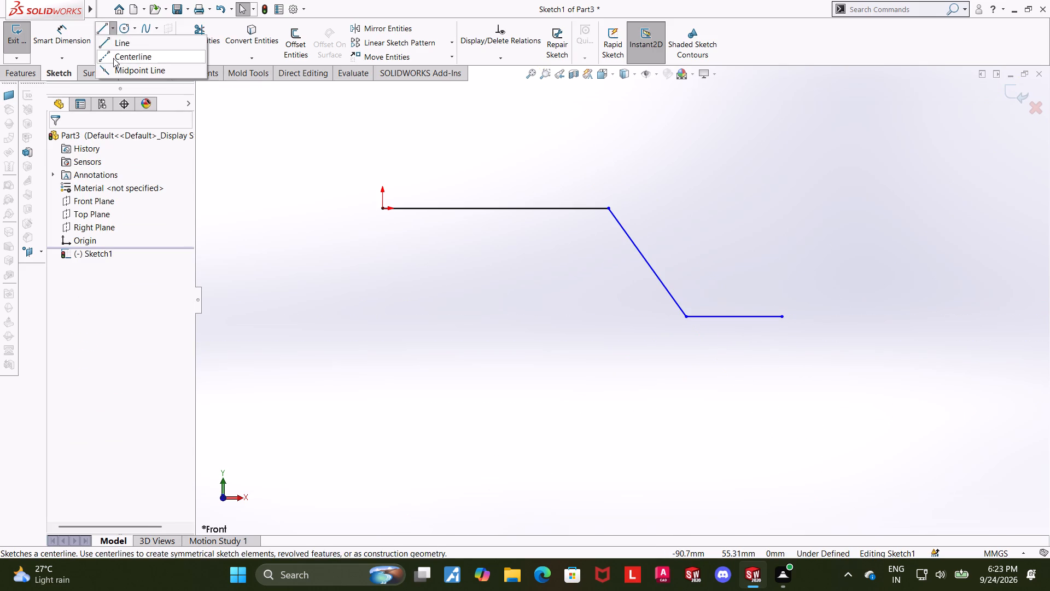
{"action": "left_click", "coordinate": [114, 59]}
{"action": "left_click", "coordinate": [609, 211]}
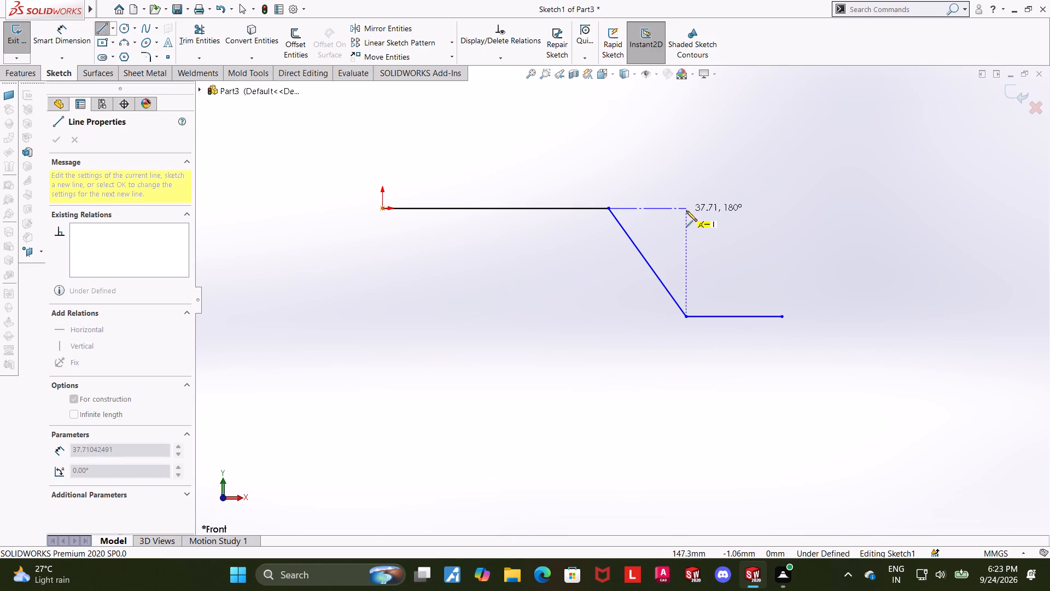
{"action": "left_click", "coordinate": [693, 209]}
{"action": "key", "text": "Escape"}
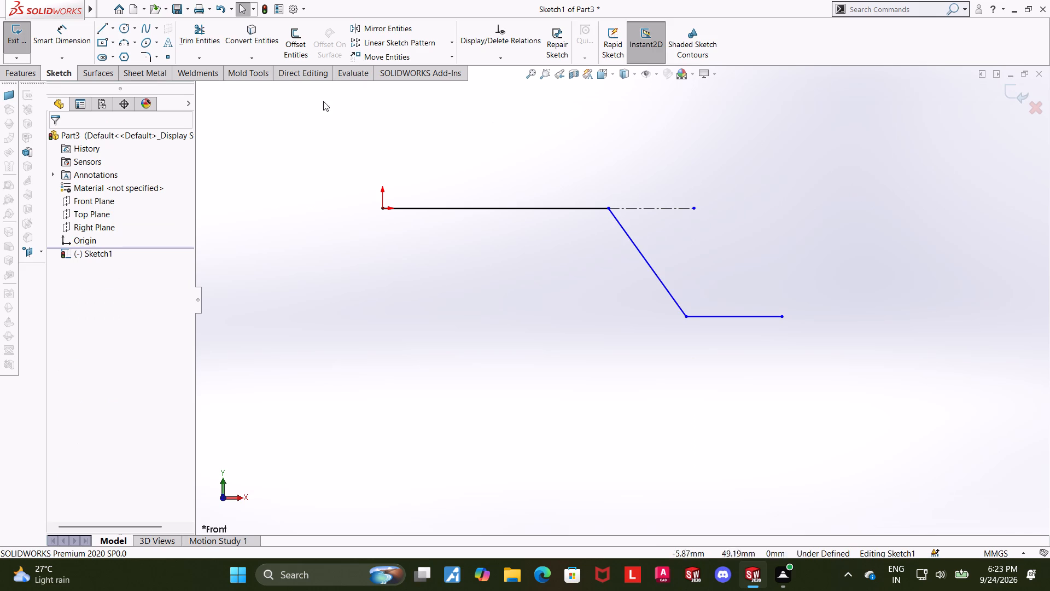
Dimension the angle between the sloping line and the horizontal centerline as 35°.
{"action": "left_click", "coordinate": [59, 34]}
{"action": "left_click", "coordinate": [623, 229]}
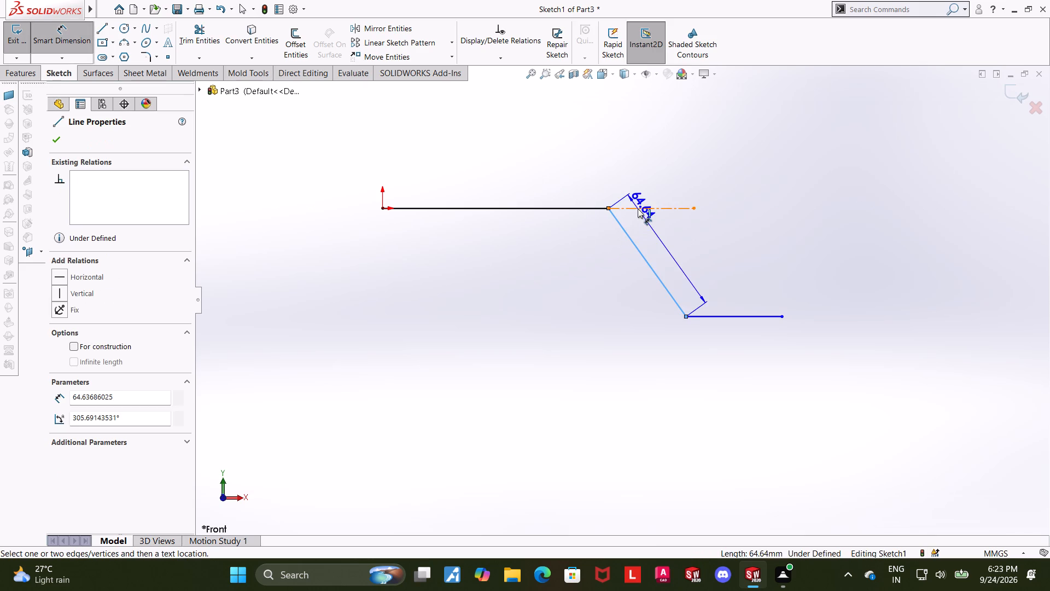
{"action": "left_click", "coordinate": [638, 208]}
{"action": "left_click", "coordinate": [639, 223]}
{"action": "type", "text": "35"}
{"action": "key", "text": "Return"}
{"action": "key", "text": "Escape"}
{"action": "key", "text": "Escape"}
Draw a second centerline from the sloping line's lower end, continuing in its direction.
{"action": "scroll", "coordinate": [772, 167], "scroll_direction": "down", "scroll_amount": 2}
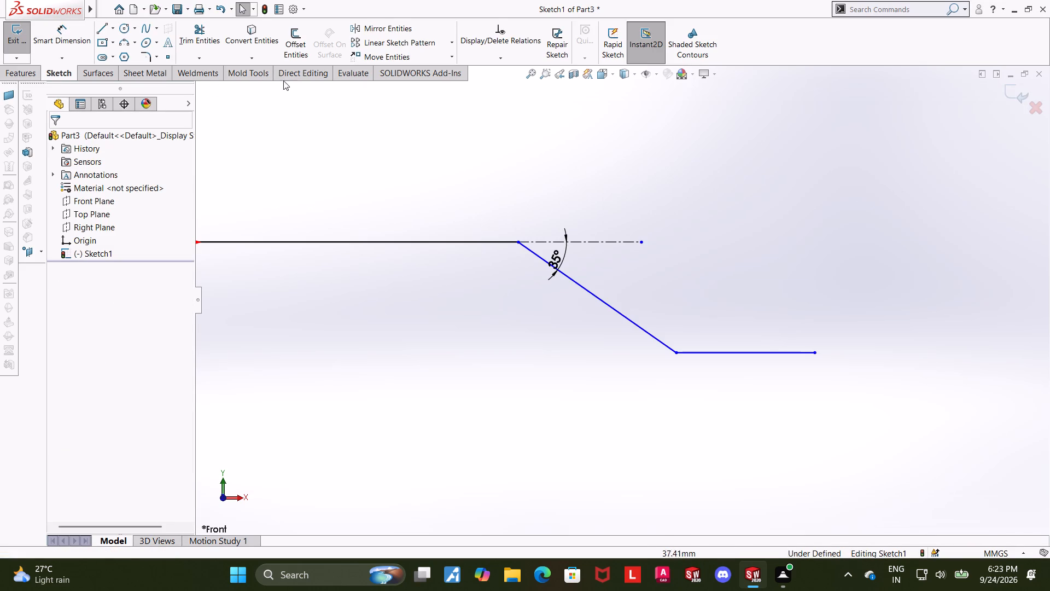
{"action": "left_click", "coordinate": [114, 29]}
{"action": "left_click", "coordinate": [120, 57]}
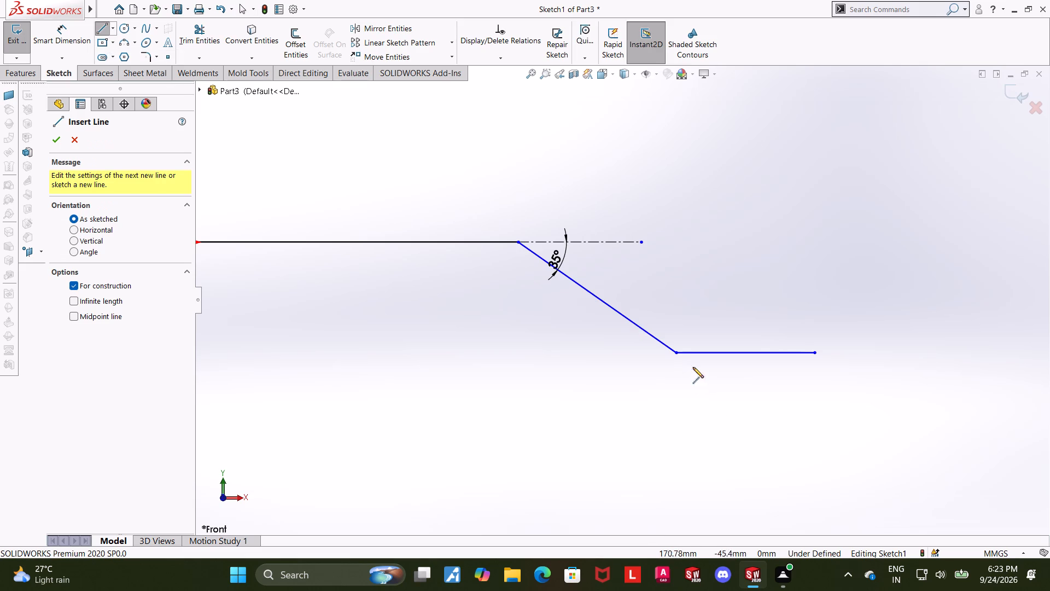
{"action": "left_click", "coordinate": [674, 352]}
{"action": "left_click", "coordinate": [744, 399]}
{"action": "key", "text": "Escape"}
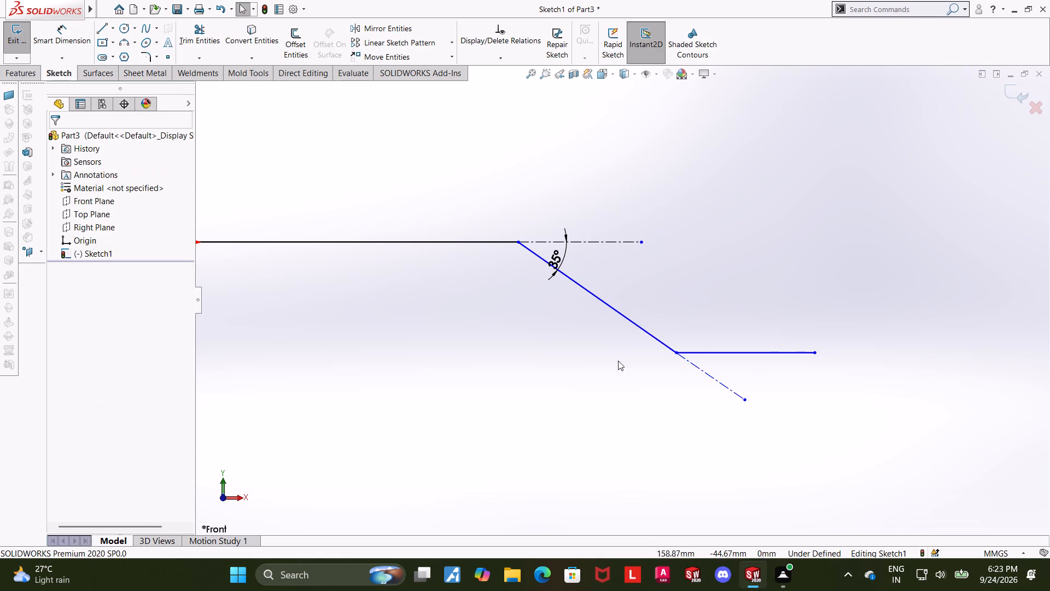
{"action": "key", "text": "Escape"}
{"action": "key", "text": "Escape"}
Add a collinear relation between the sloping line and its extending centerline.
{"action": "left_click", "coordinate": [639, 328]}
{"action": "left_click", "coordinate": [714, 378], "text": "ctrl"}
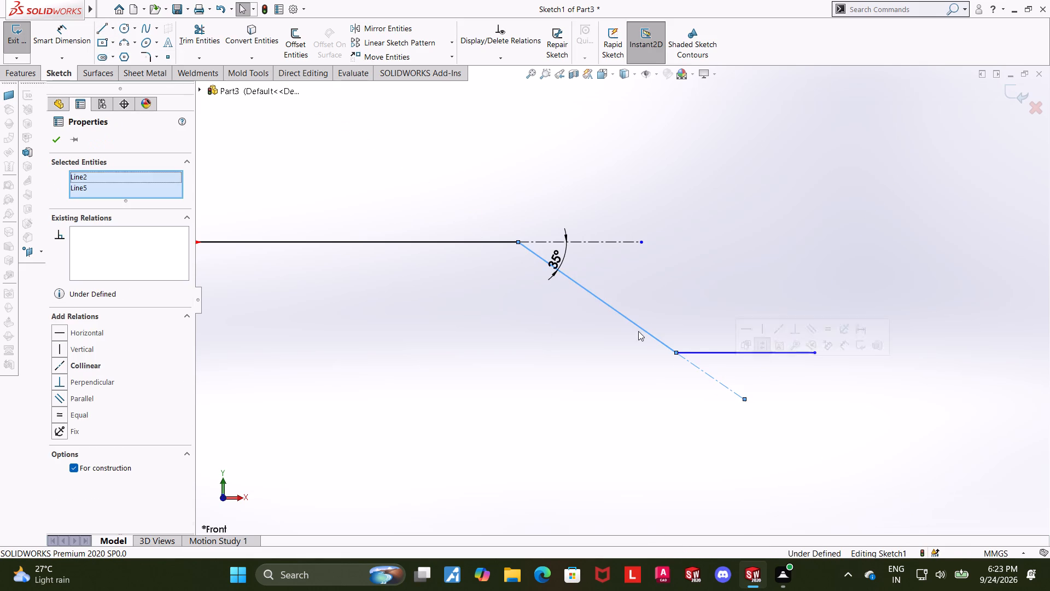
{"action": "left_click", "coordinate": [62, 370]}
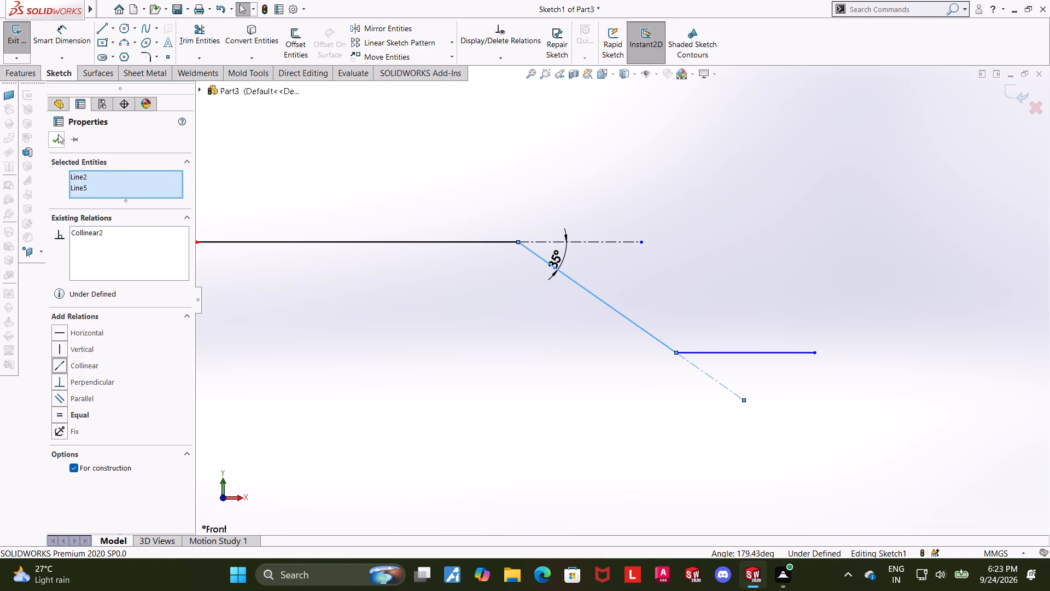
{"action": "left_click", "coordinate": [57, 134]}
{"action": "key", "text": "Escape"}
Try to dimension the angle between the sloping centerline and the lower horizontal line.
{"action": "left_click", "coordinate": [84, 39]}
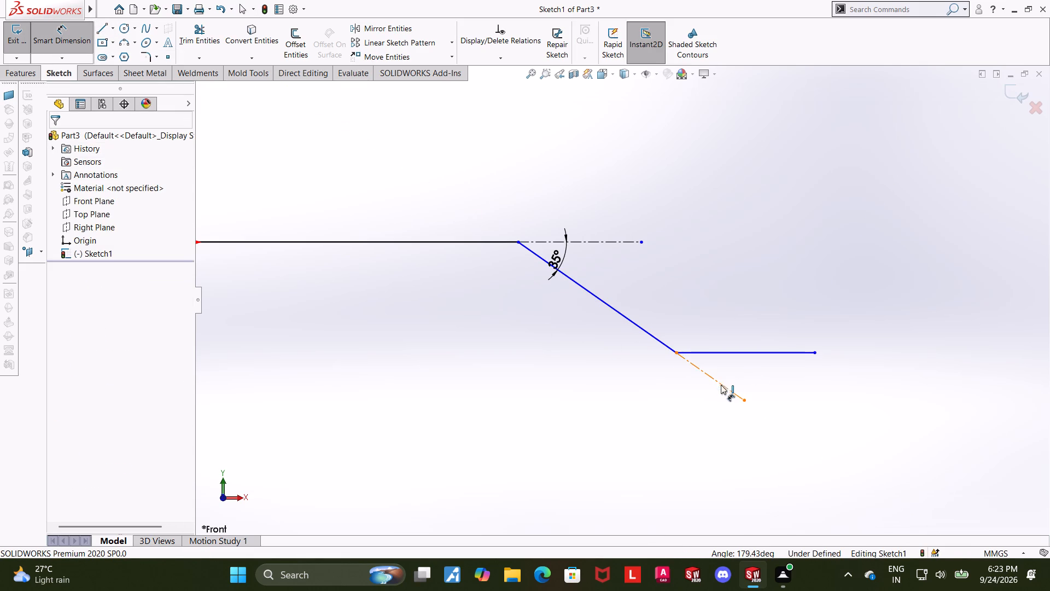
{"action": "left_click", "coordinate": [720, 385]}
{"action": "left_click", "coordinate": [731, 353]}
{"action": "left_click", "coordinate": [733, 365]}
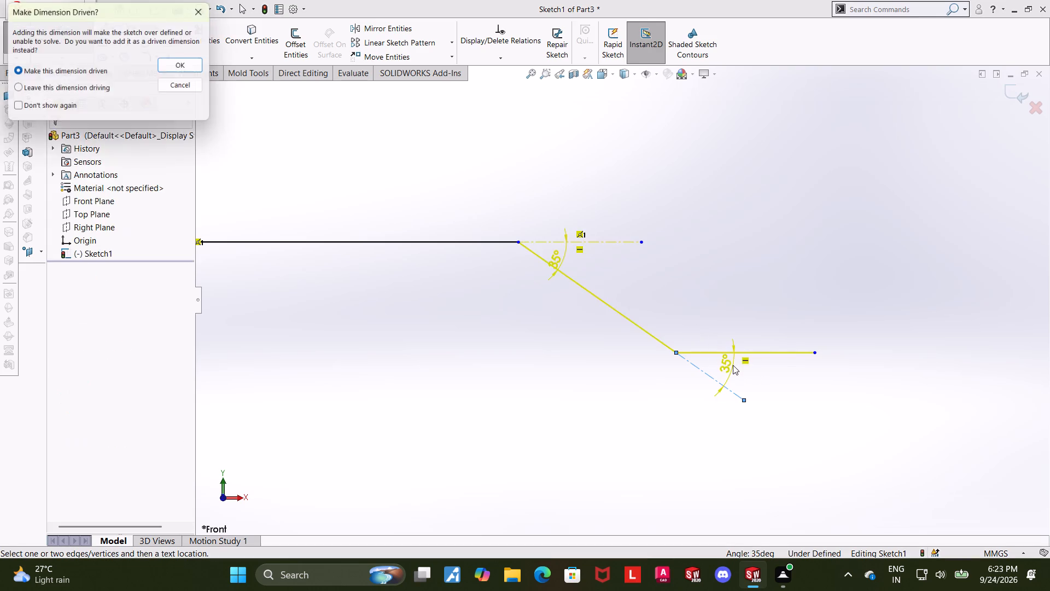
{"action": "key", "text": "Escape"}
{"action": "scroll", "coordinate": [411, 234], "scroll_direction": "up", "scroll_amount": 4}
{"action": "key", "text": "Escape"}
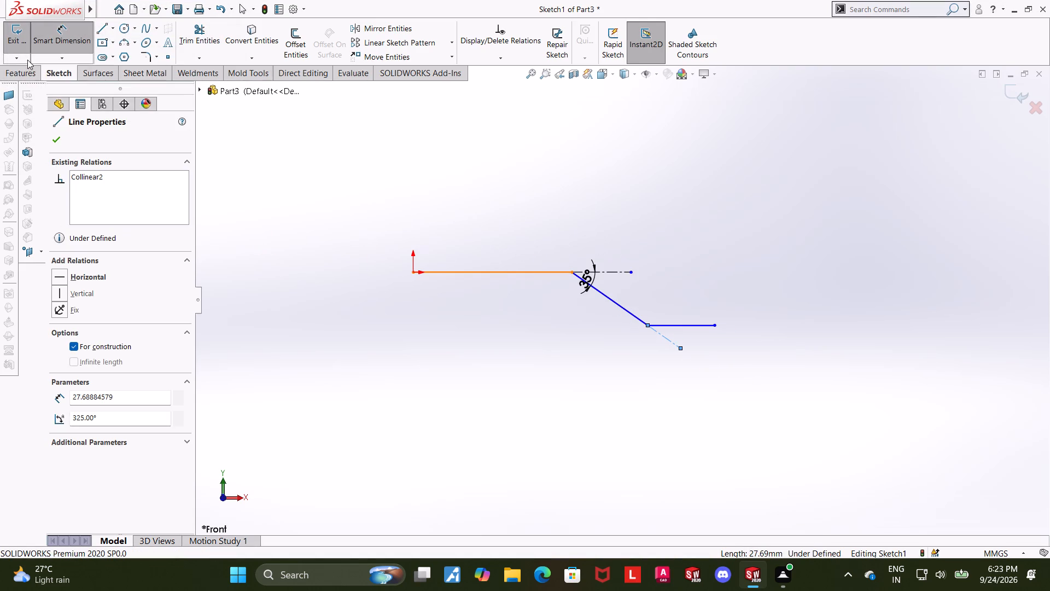
Dimension the upper horizontal line from the origin to its corner as 30.4/2 (15.20 mm).
{"action": "left_click", "coordinate": [415, 273]}
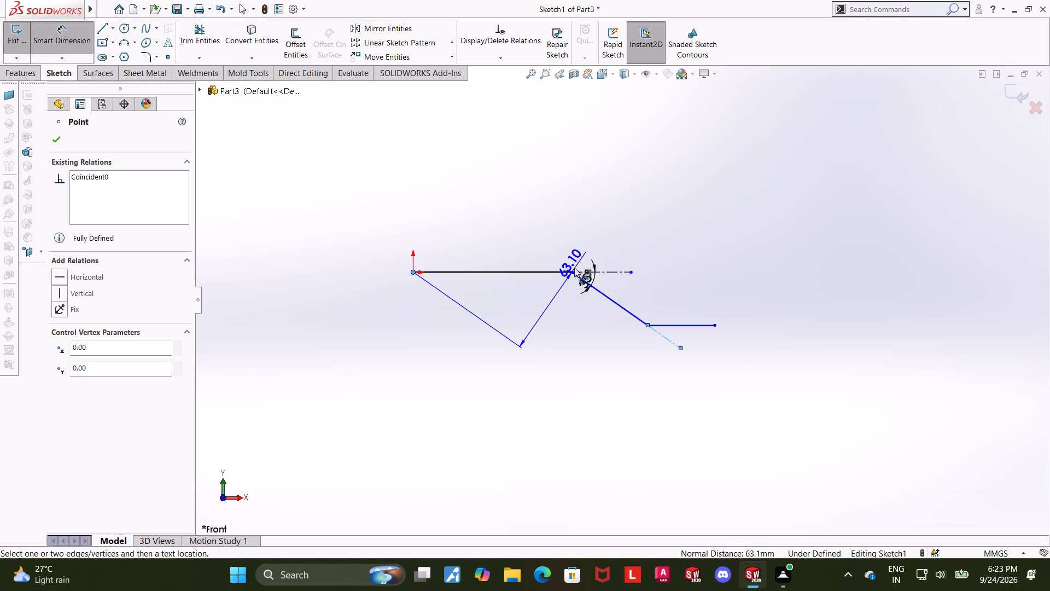
{"action": "left_click", "coordinate": [571, 271]}
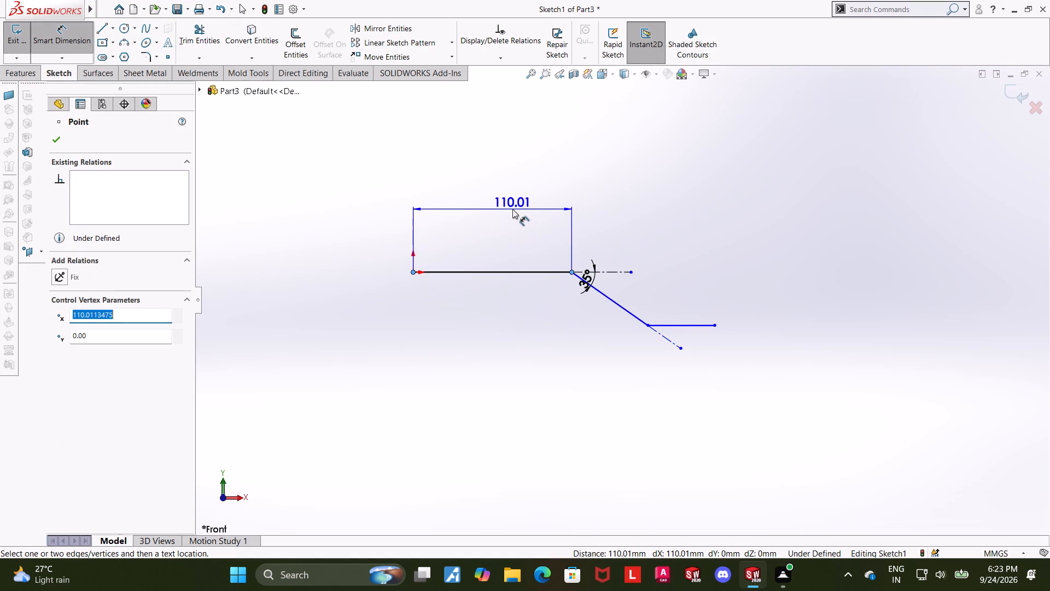
{"action": "left_click", "coordinate": [512, 209]}
{"action": "type", "text": "39"}
{"action": "key", "text": "BackSpace"}
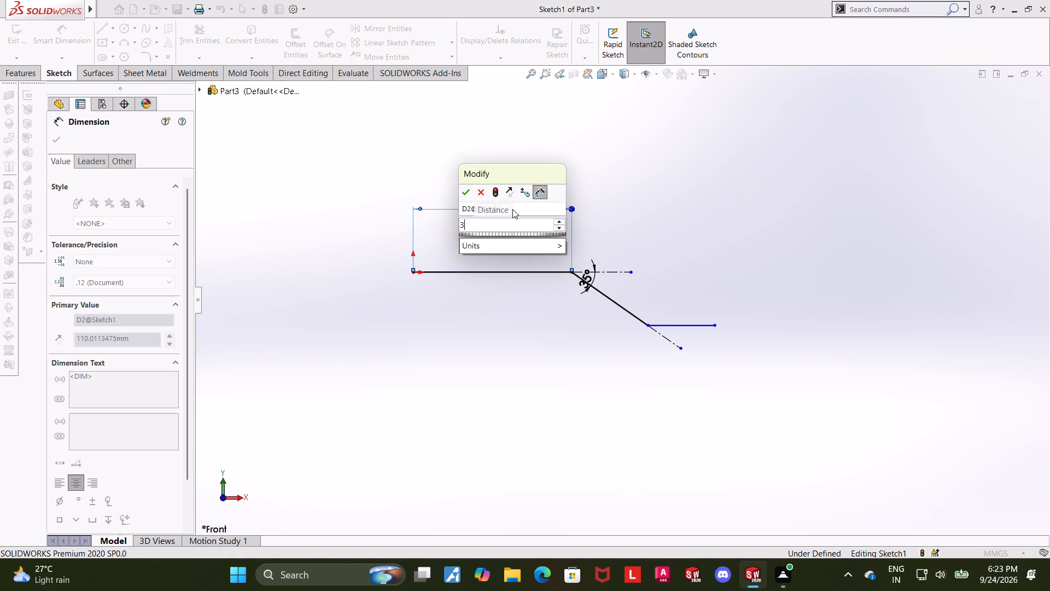
{"action": "key", "text": "0"}
{"action": "type", "text": ".4/2"}
{"action": "key", "text": "Return"}
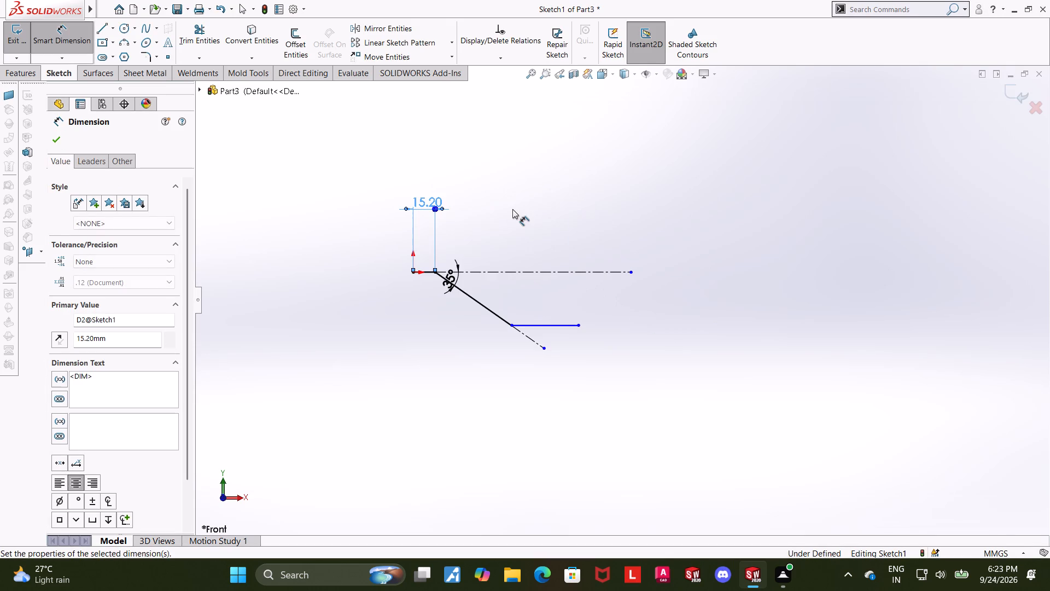
{"action": "scroll", "coordinate": [450, 290], "scroll_direction": "down", "scroll_amount": 4}
{"action": "key", "text": "Escape"}
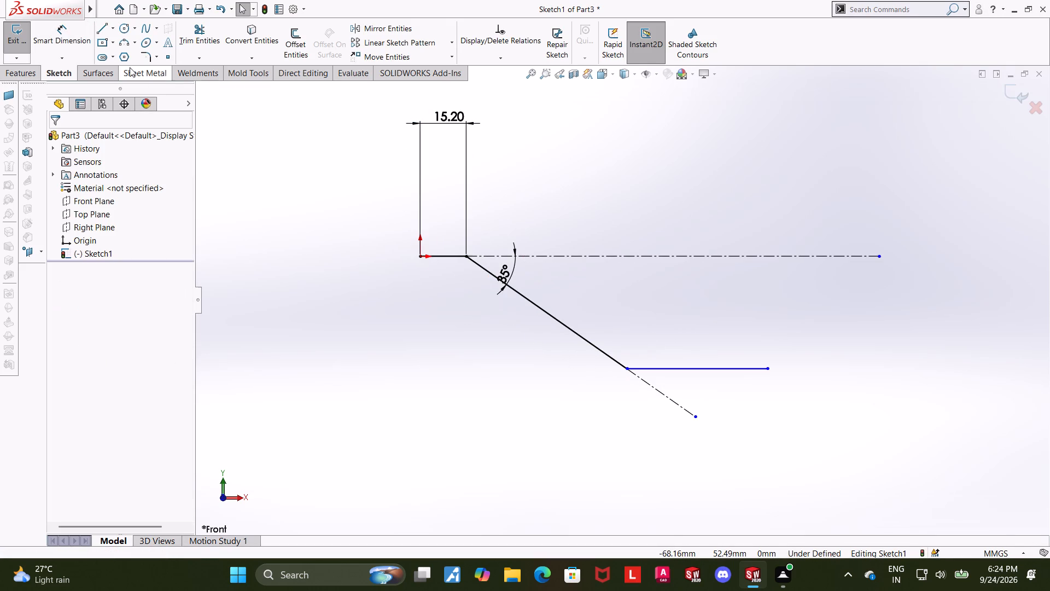
Dimension the horizontal distance between the sloping line's two endpoints as 12.6 mm.
{"action": "left_click", "coordinate": [56, 39]}
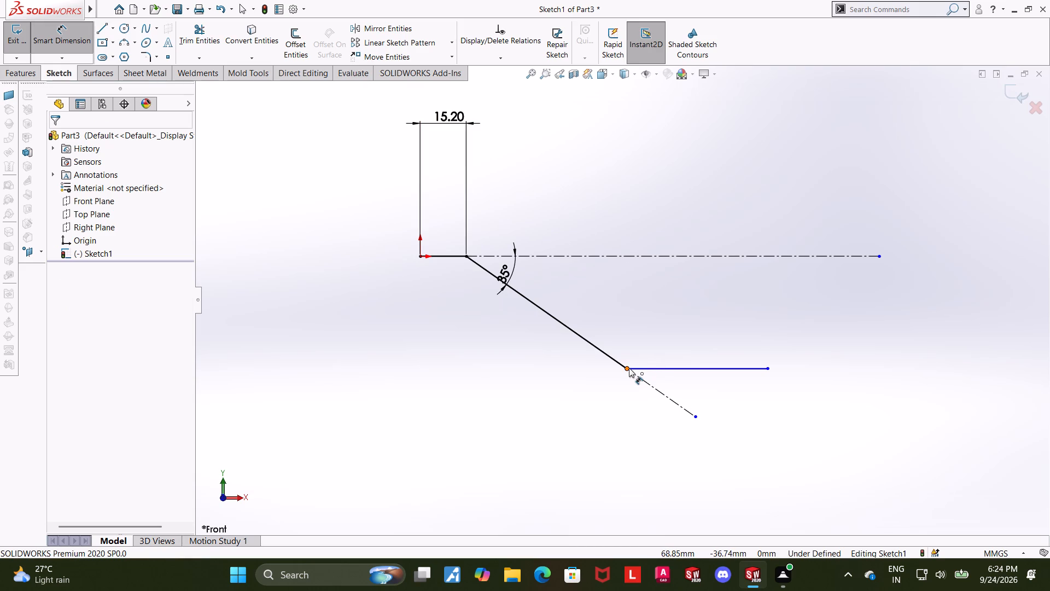
{"action": "left_click", "coordinate": [629, 368]}
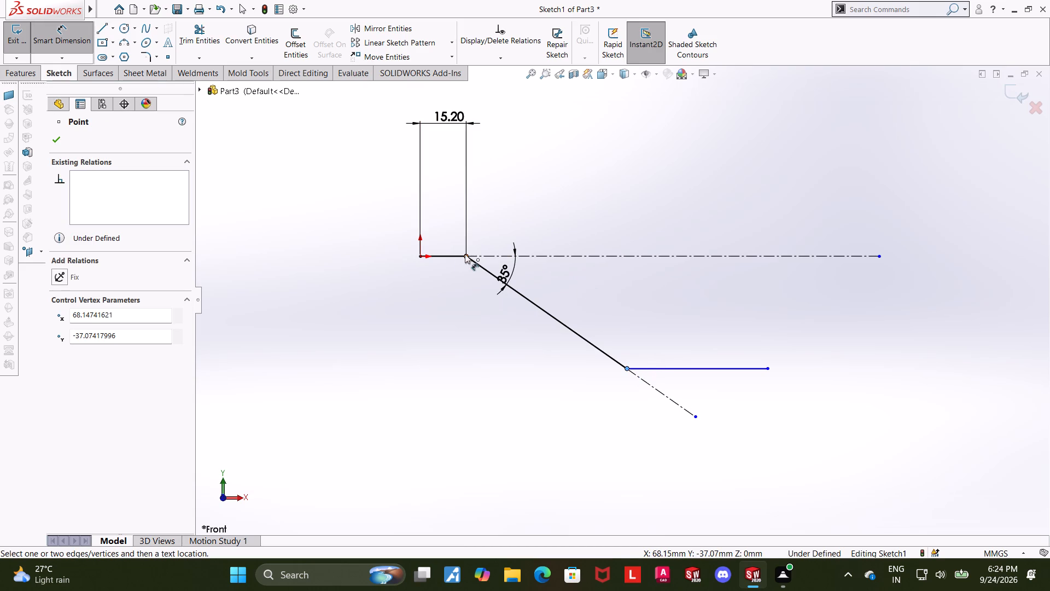
{"action": "left_click", "coordinate": [466, 254]}
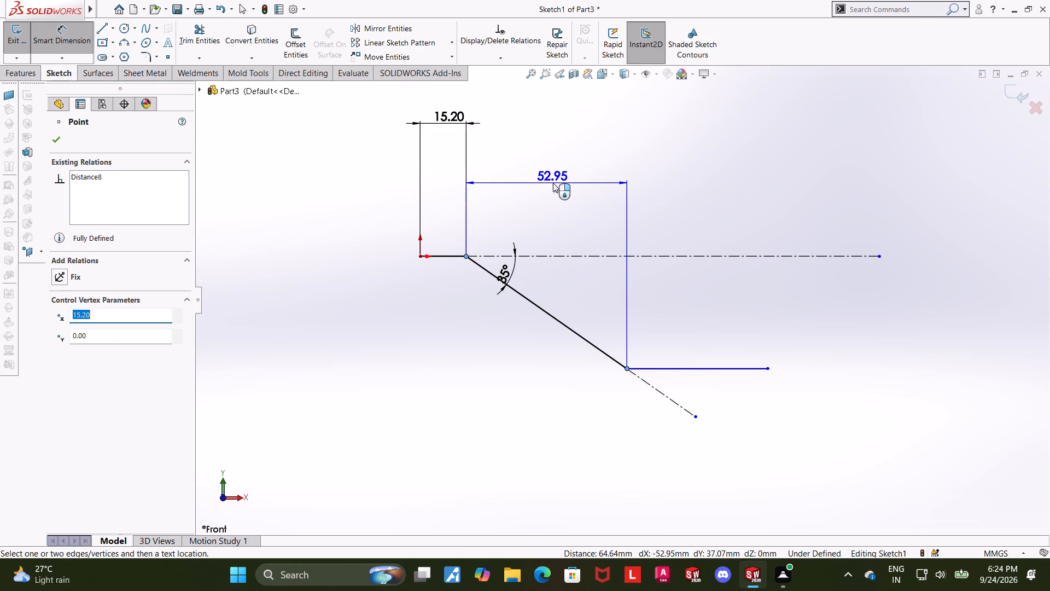
{"action": "left_click", "coordinate": [553, 183]}
{"action": "type", "text": "12.6"}
{"action": "key", "text": "Return"}
{"action": "key", "text": "Escape"}
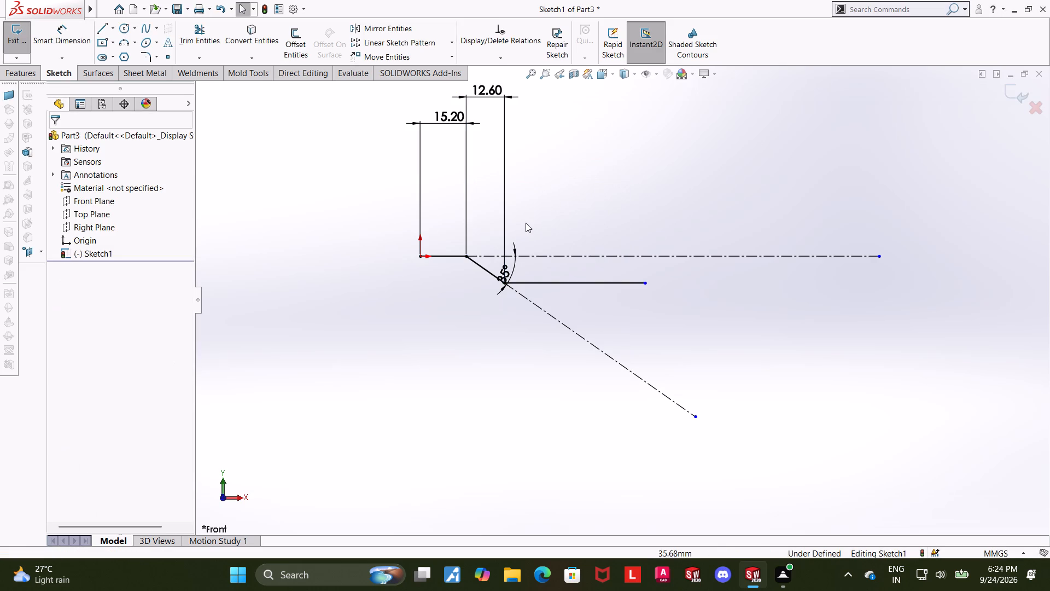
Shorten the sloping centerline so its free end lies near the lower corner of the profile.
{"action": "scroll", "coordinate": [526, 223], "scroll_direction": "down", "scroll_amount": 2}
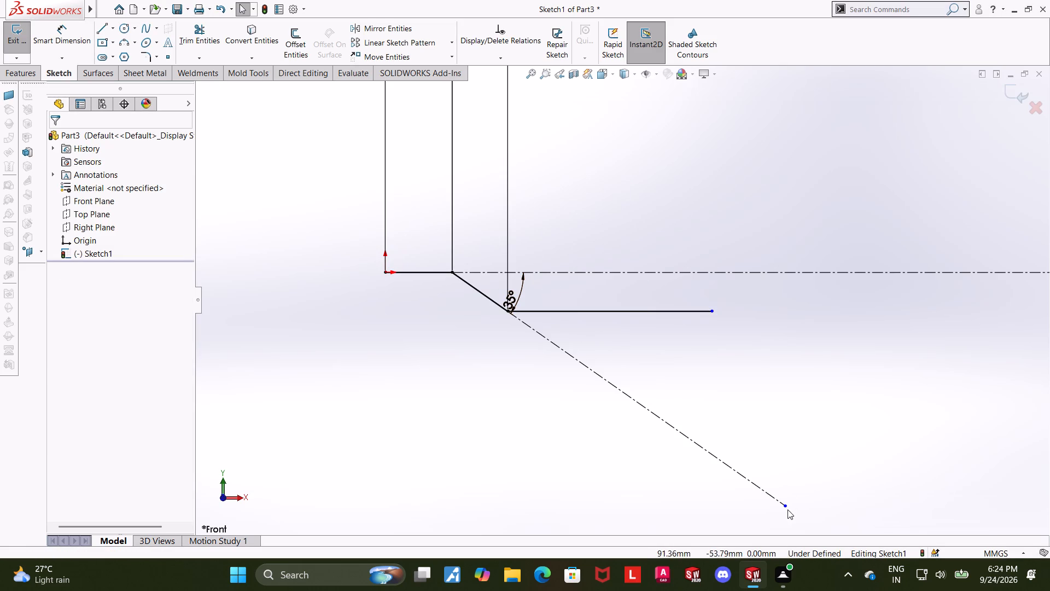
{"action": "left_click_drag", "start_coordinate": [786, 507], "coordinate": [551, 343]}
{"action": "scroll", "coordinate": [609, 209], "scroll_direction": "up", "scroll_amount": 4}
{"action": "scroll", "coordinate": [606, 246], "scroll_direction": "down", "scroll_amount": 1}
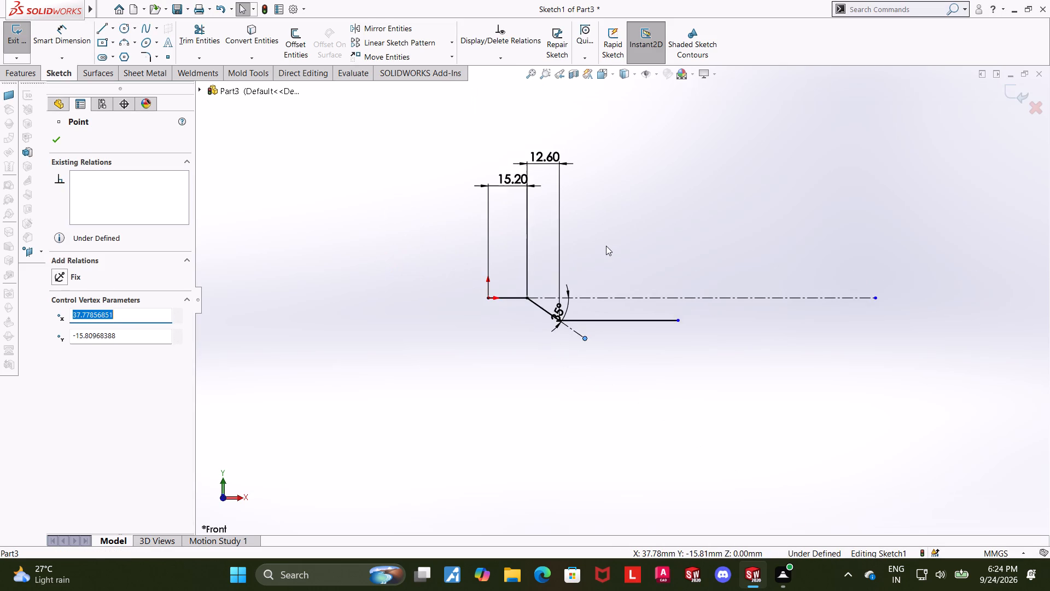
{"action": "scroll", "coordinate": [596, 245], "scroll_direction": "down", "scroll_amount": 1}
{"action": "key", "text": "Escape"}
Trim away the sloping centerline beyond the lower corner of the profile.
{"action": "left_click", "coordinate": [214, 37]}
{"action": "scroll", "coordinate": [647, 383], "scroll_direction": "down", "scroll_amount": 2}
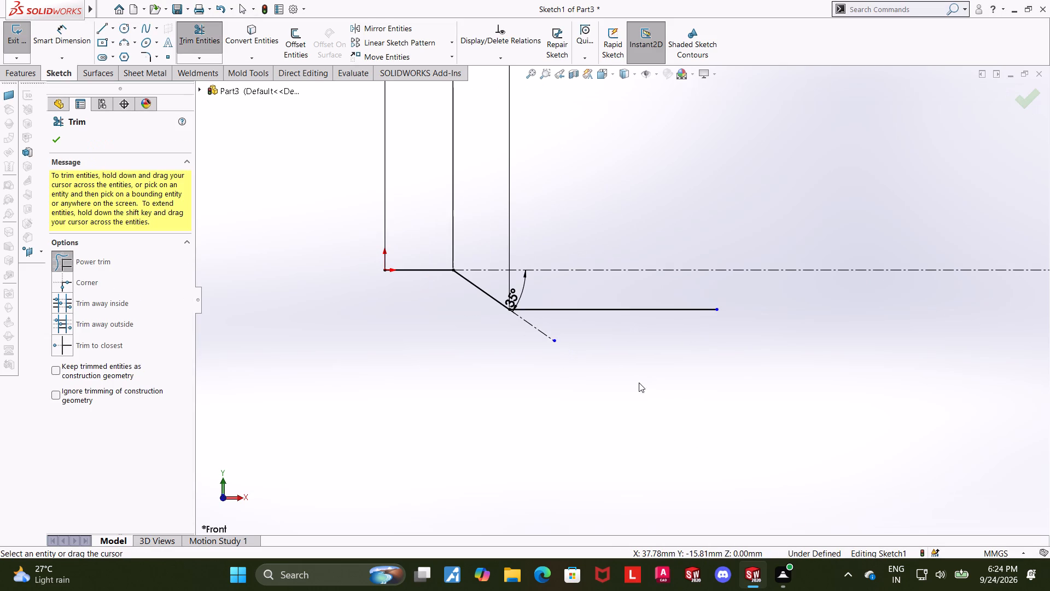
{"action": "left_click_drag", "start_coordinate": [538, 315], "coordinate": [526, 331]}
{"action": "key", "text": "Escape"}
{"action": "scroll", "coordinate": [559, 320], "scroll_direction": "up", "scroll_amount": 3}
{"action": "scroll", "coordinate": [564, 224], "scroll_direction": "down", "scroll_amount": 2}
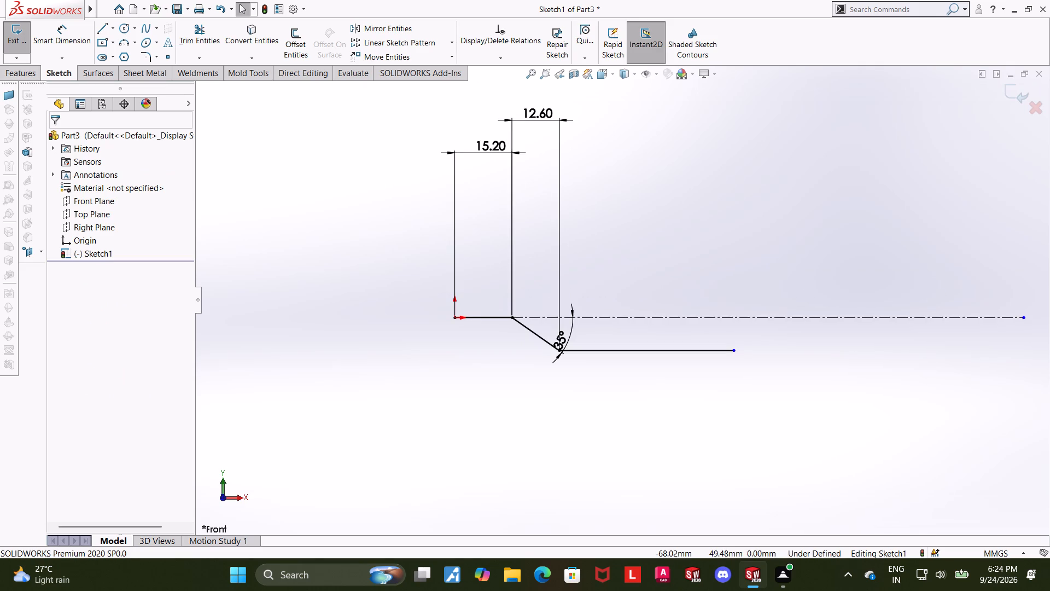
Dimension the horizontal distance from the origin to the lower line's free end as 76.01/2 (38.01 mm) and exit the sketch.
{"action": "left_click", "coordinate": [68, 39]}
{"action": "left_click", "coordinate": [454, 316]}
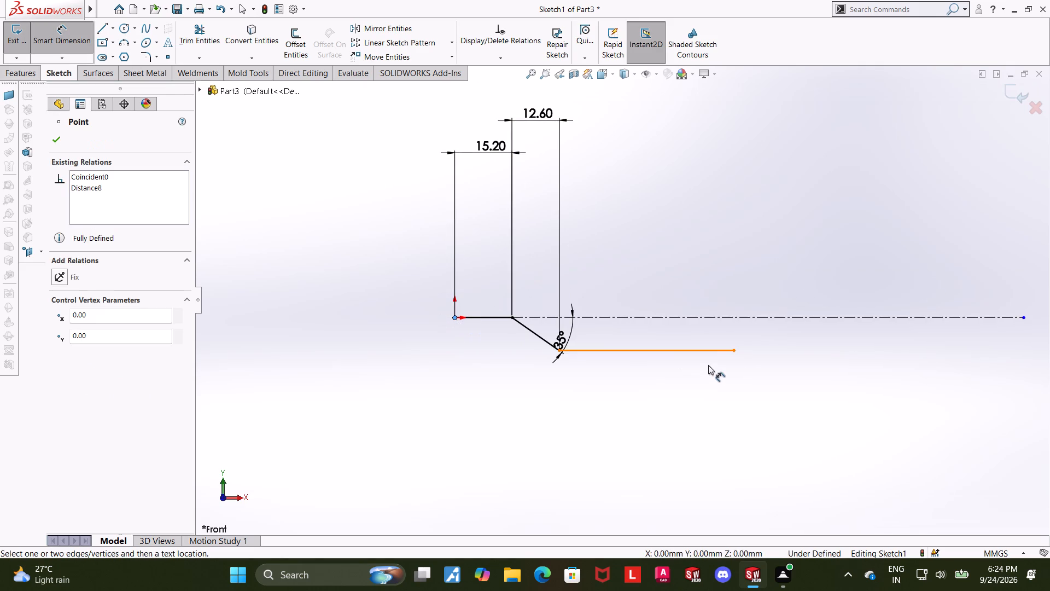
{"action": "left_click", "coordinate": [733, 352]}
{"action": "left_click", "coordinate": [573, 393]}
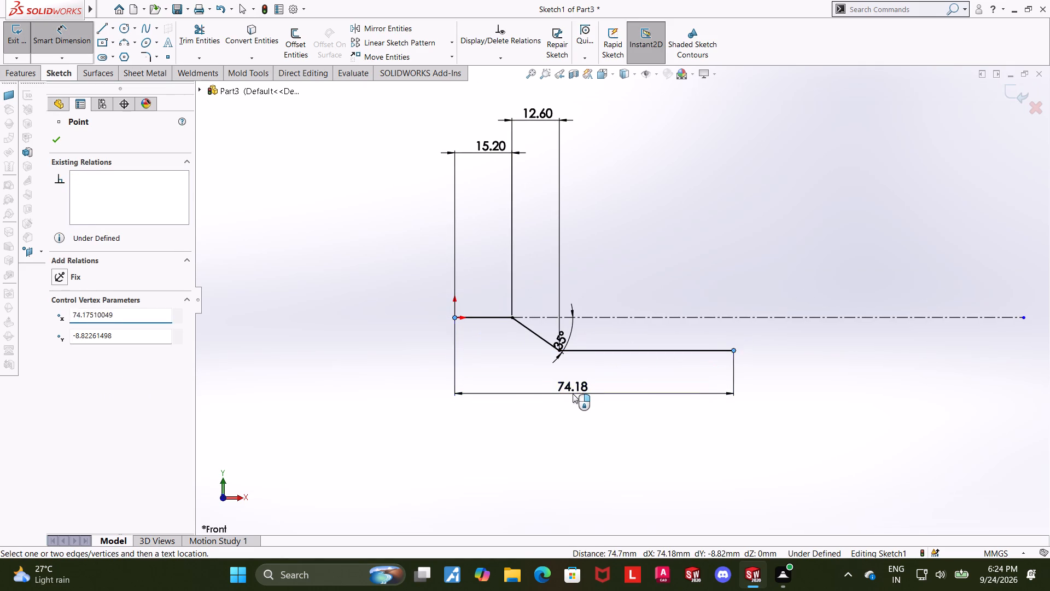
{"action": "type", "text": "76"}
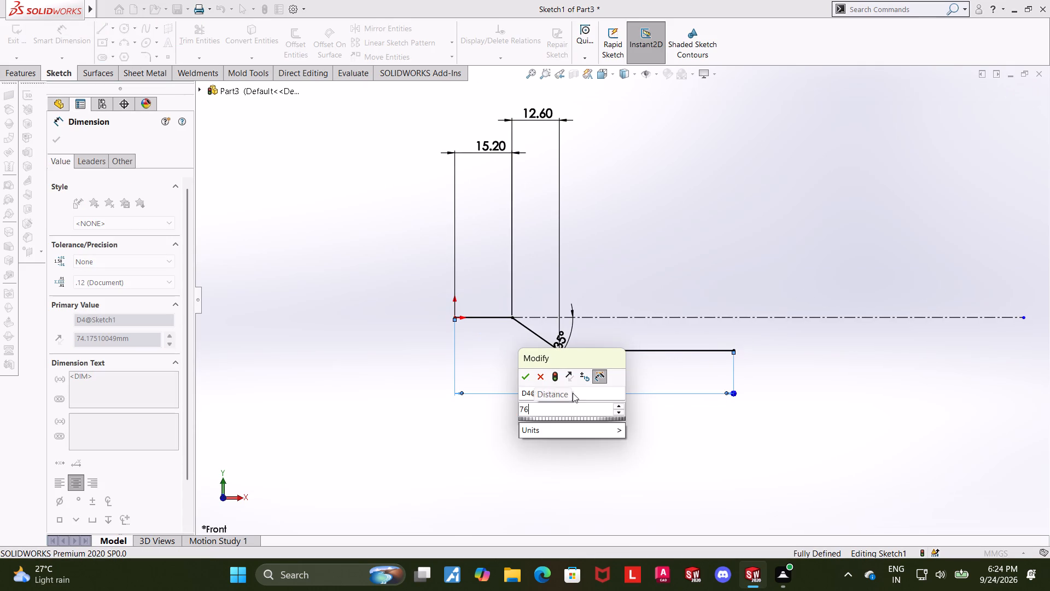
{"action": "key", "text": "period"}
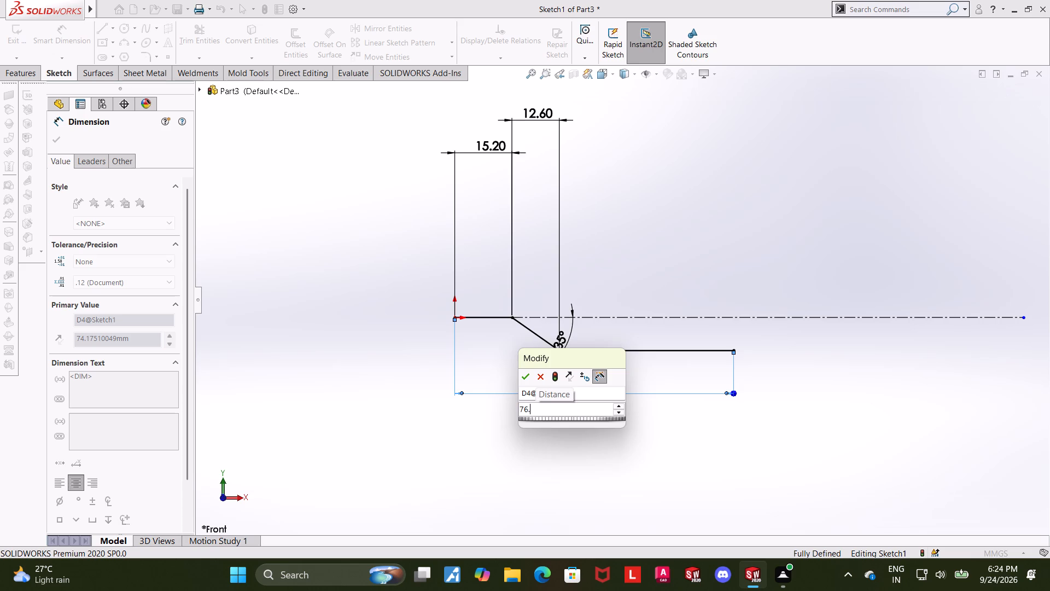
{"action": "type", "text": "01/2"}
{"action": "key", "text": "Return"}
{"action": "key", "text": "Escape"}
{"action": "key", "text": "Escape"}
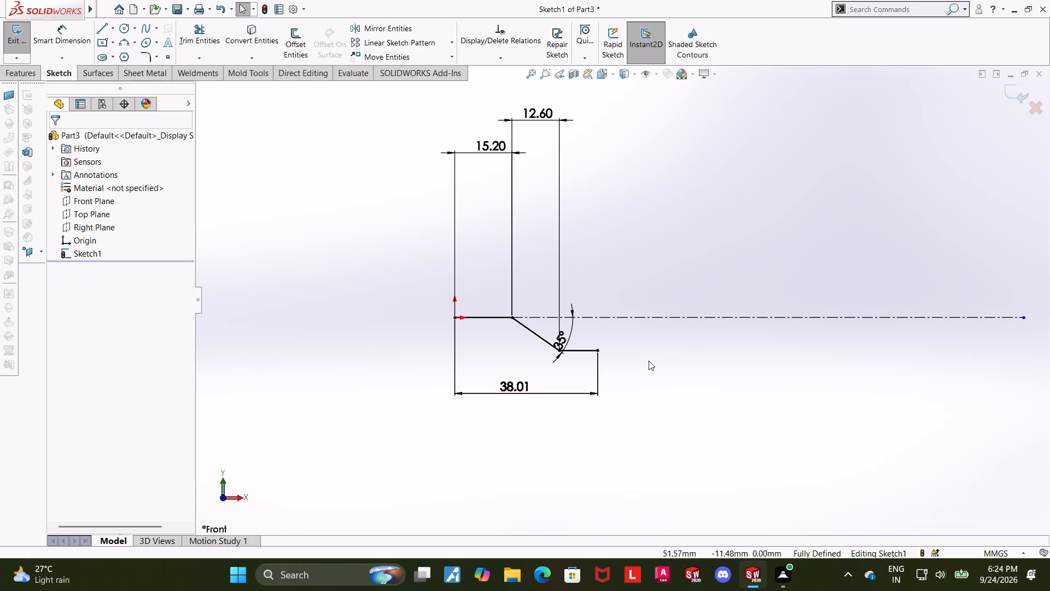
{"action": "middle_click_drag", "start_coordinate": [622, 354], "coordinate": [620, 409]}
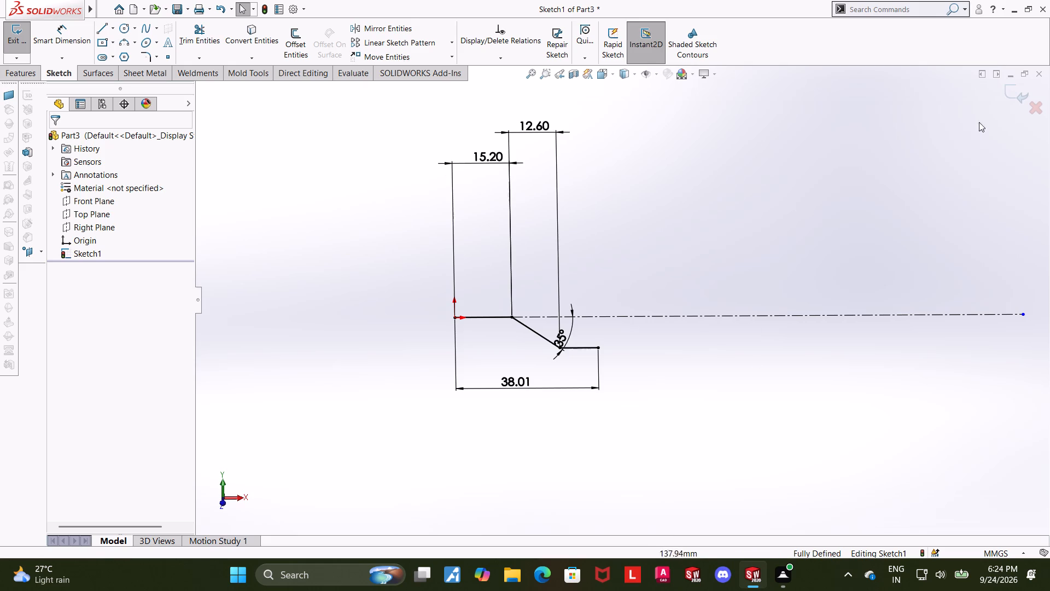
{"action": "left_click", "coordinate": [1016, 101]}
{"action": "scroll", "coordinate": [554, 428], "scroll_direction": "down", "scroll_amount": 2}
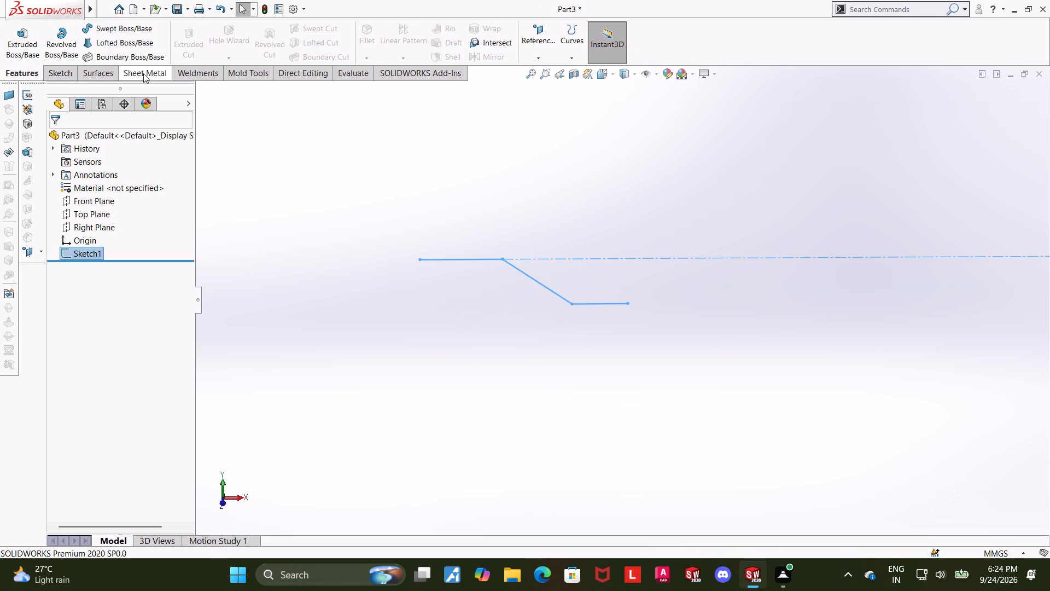
Reopen Sketch1 and draw a vertical centerline about 34 mm long upward from the origin.
{"action": "left_click", "coordinate": [86, 253]}
{"action": "left_click", "coordinate": [100, 226]}
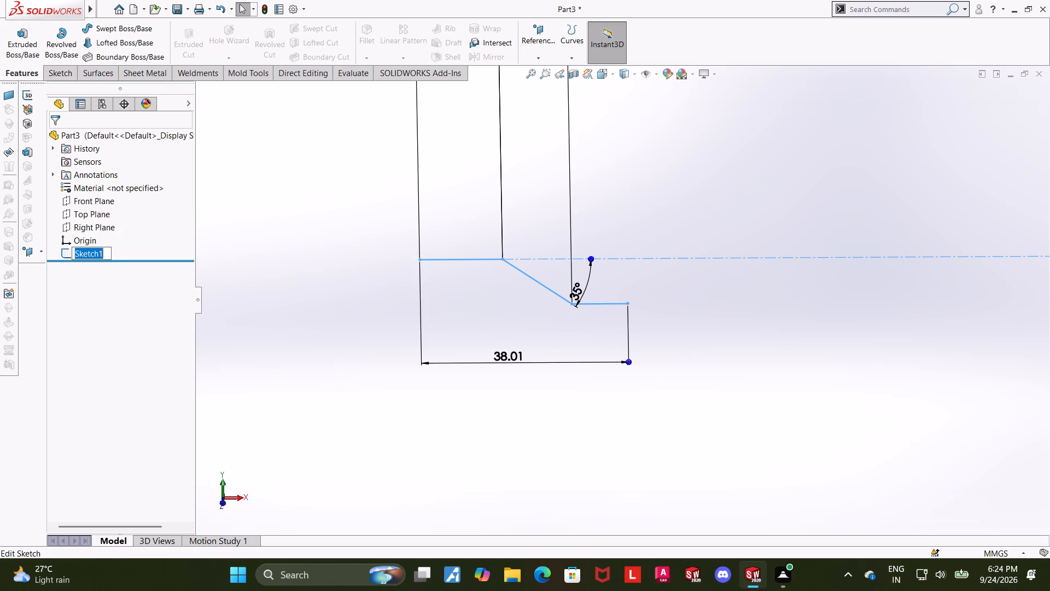
{"action": "left_click", "coordinate": [234, 263]}
{"action": "left_click", "coordinate": [98, 256]}
{"action": "left_click", "coordinate": [108, 227]}
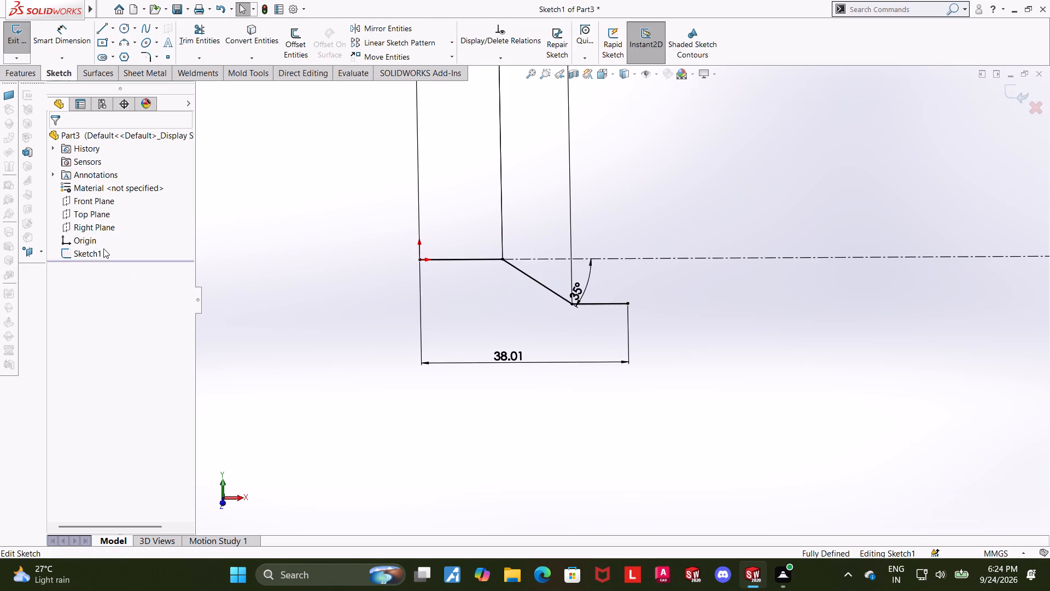
{"action": "left_click", "coordinate": [94, 254]}
{"action": "left_click", "coordinate": [119, 236]}
{"action": "left_click", "coordinate": [113, 28]}
{"action": "left_click", "coordinate": [113, 53]}
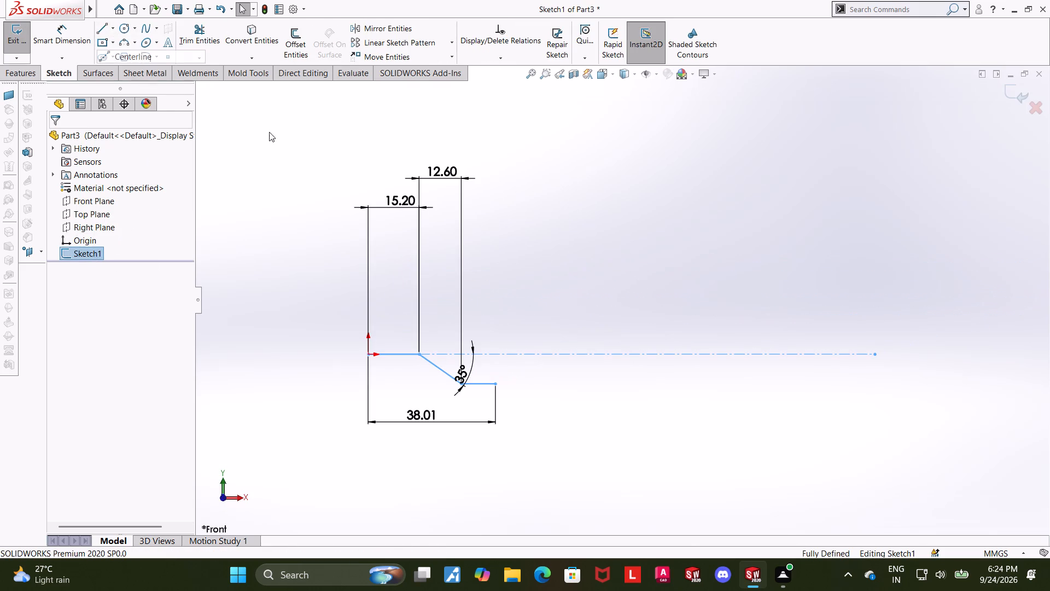
{"action": "left_click", "coordinate": [371, 354]}
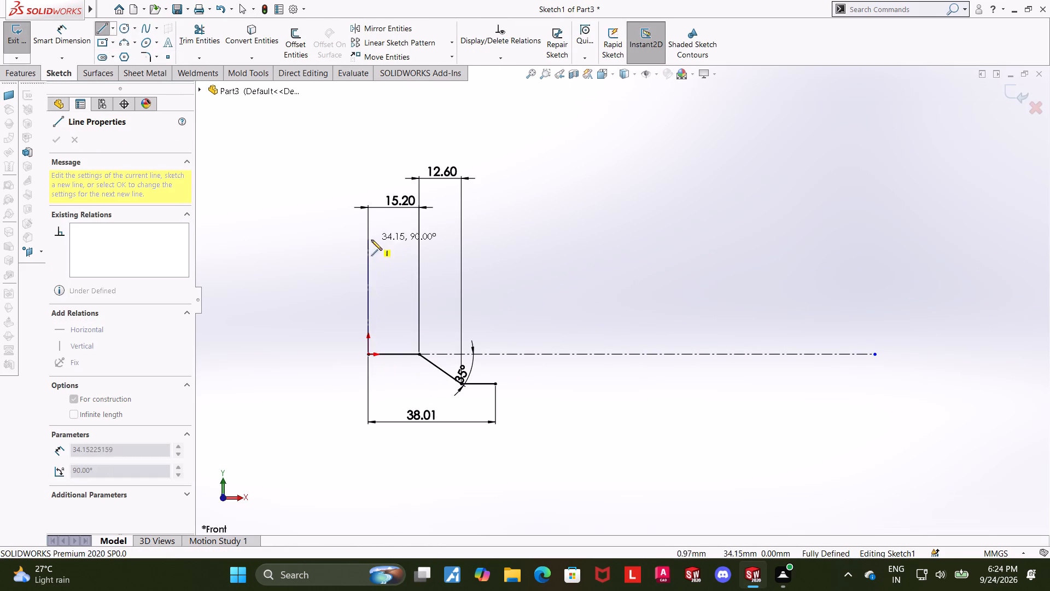
{"action": "left_click", "coordinate": [369, 239]}
{"action": "key", "text": "Escape"}
{"action": "key", "text": "Escape"}
Mirror the three solid profile lines about the vertical centerline and exit the sketch.
{"action": "left_click", "coordinate": [390, 24]}
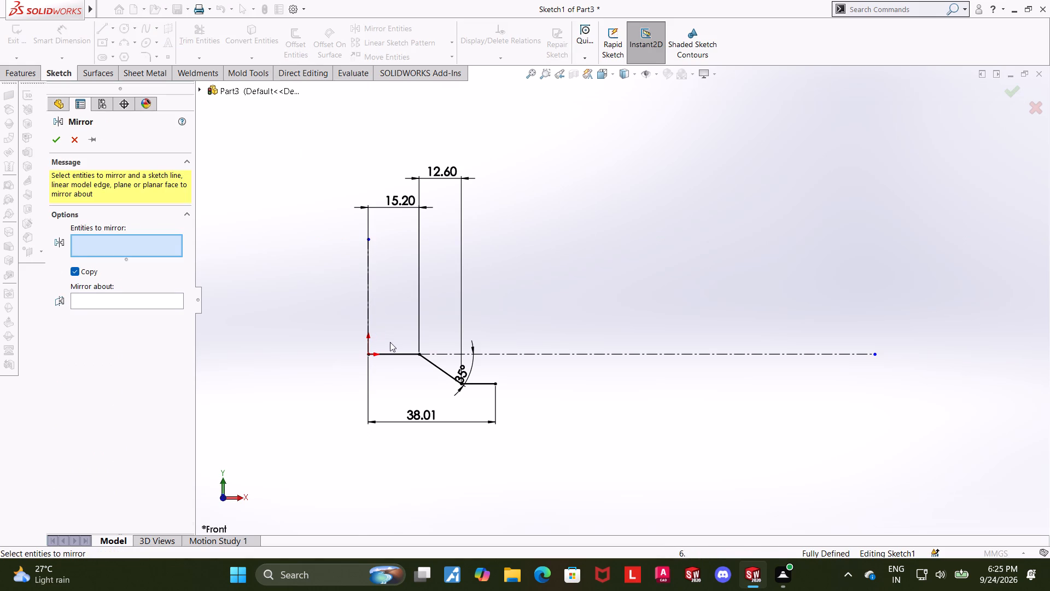
{"action": "left_click", "coordinate": [394, 356]}
{"action": "left_click", "coordinate": [442, 370], "text": "ctrl"}
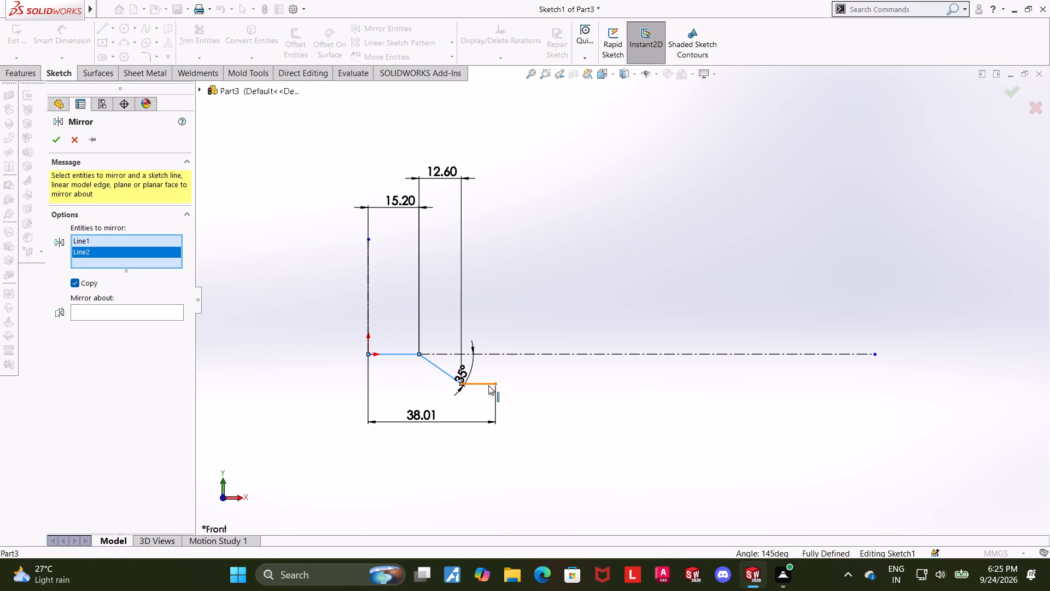
{"action": "left_click", "coordinate": [488, 385], "text": "ctrl"}
{"action": "left_click", "coordinate": [120, 322]}
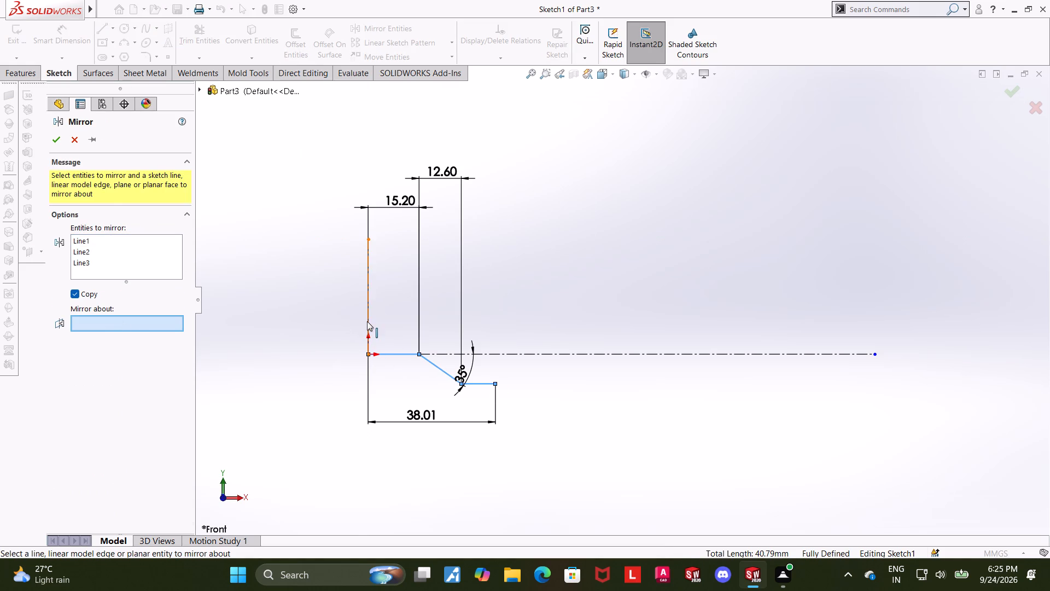
{"action": "left_click", "coordinate": [367, 321]}
{"action": "left_click", "coordinate": [53, 142]}
{"action": "scroll", "coordinate": [739, 237], "scroll_direction": "up", "scroll_amount": 3}
{"action": "left_click", "coordinate": [670, 260]}
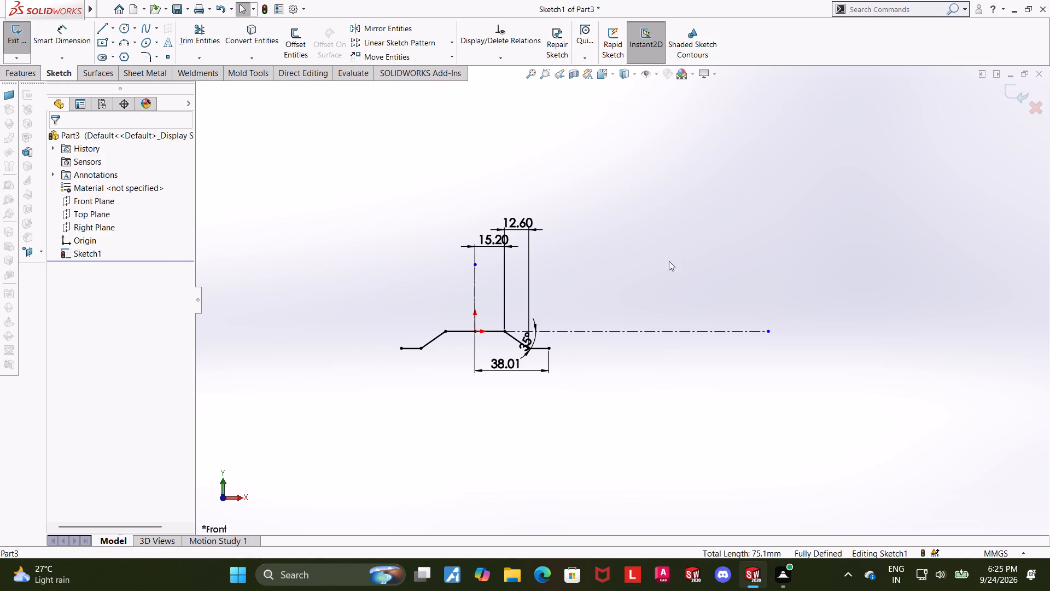
{"action": "middle_click", "coordinate": [663, 273]}
{"action": "scroll", "coordinate": [661, 275], "scroll_direction": "up", "scroll_amount": 1}
{"action": "left_click", "coordinate": [1026, 88]}
{"action": "scroll", "coordinate": [619, 253], "scroll_direction": "down", "scroll_amount": 4}
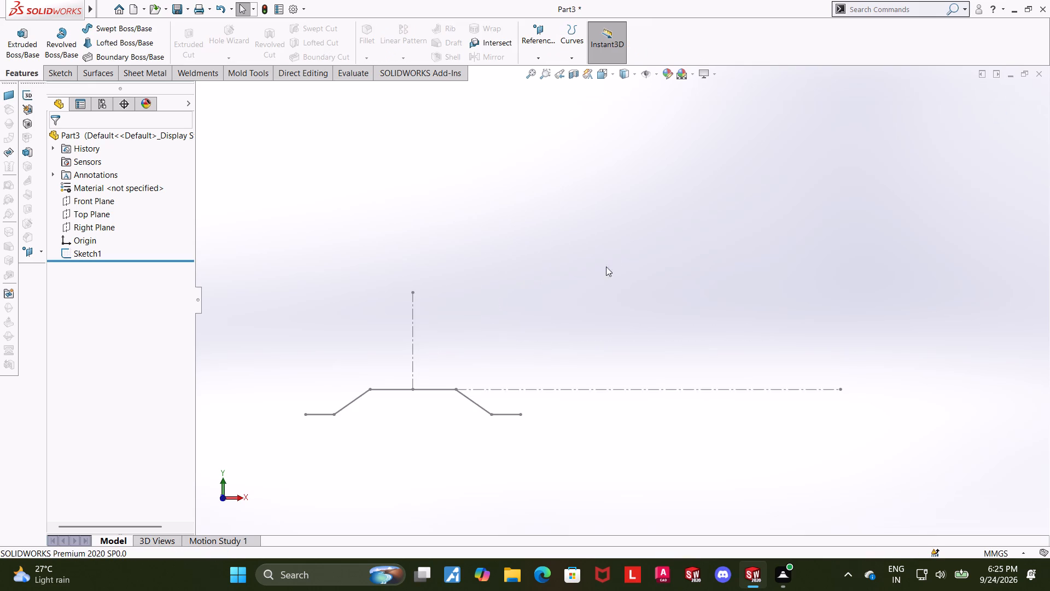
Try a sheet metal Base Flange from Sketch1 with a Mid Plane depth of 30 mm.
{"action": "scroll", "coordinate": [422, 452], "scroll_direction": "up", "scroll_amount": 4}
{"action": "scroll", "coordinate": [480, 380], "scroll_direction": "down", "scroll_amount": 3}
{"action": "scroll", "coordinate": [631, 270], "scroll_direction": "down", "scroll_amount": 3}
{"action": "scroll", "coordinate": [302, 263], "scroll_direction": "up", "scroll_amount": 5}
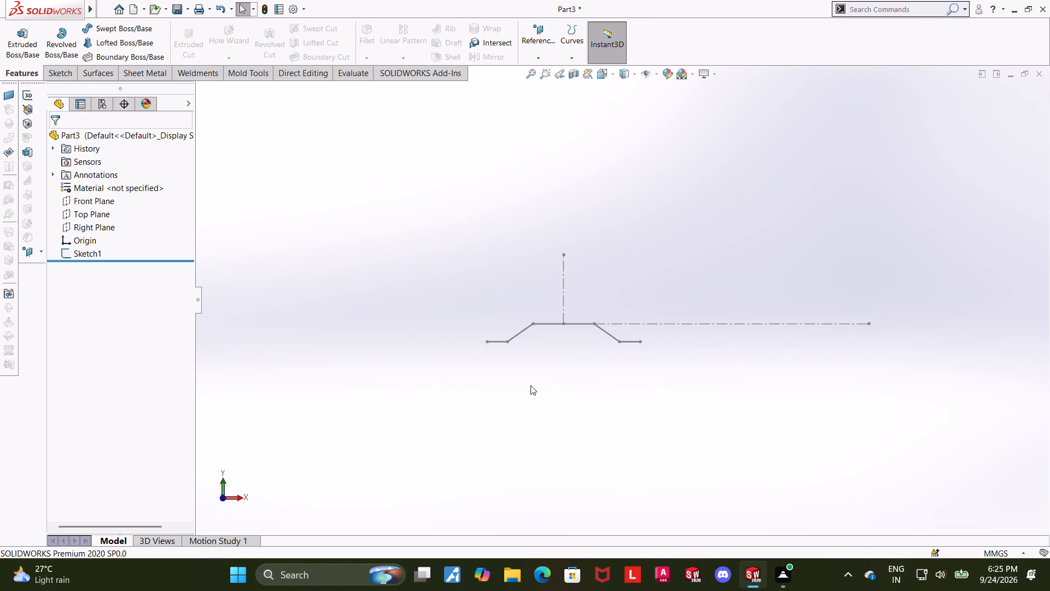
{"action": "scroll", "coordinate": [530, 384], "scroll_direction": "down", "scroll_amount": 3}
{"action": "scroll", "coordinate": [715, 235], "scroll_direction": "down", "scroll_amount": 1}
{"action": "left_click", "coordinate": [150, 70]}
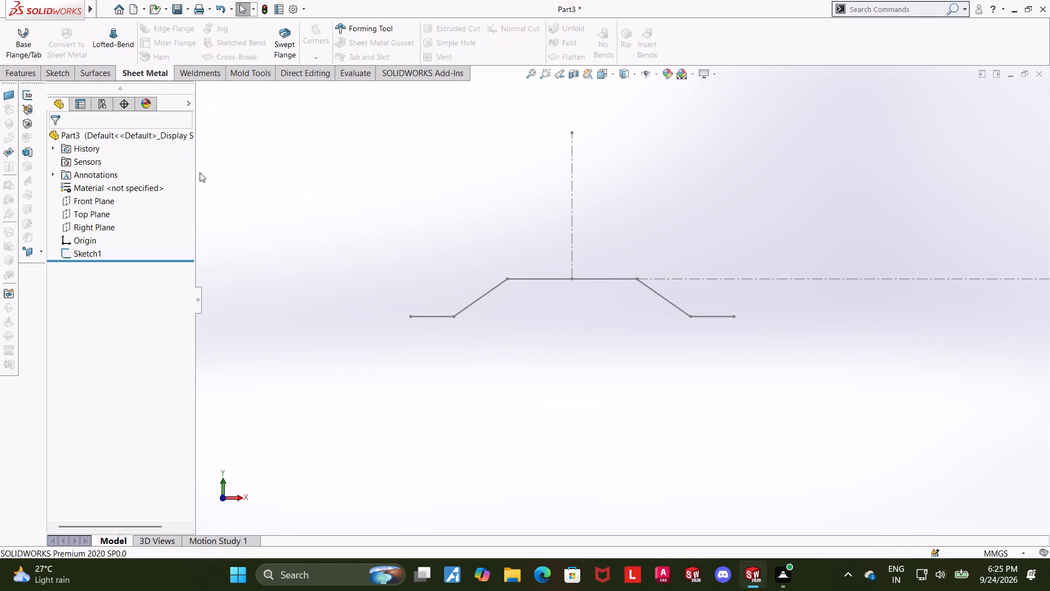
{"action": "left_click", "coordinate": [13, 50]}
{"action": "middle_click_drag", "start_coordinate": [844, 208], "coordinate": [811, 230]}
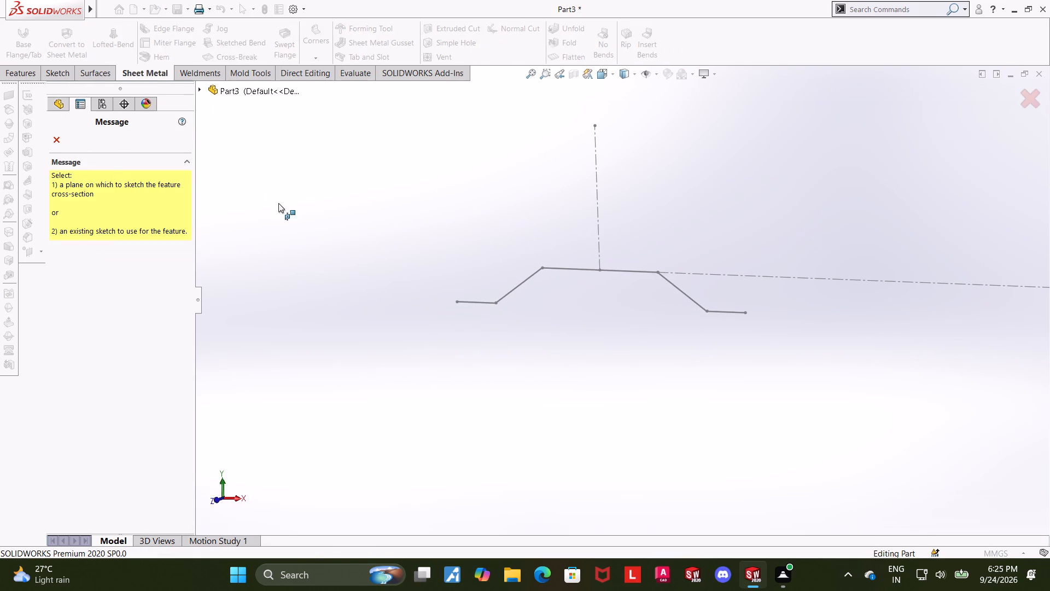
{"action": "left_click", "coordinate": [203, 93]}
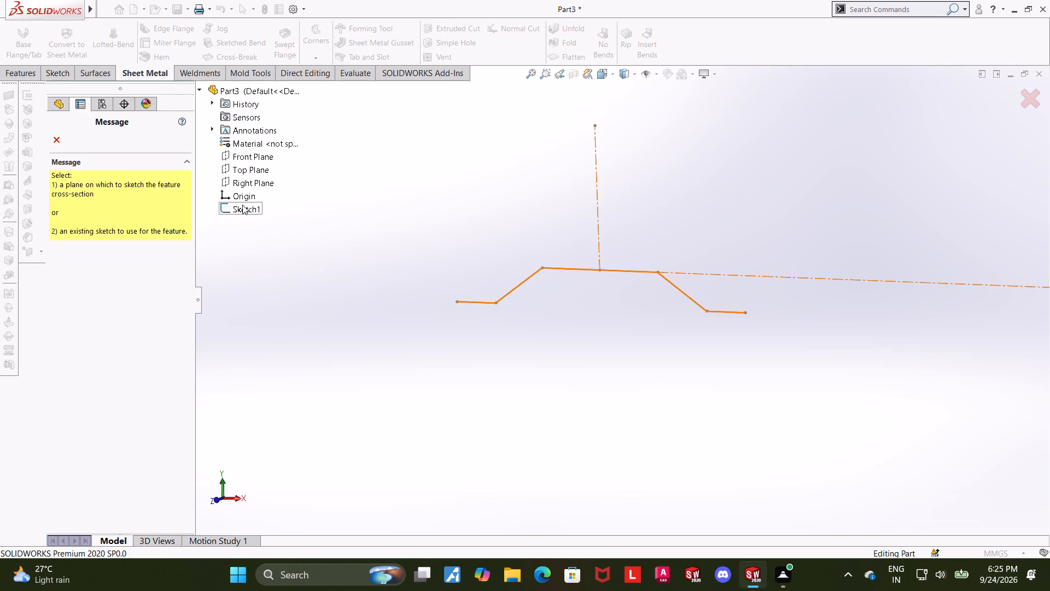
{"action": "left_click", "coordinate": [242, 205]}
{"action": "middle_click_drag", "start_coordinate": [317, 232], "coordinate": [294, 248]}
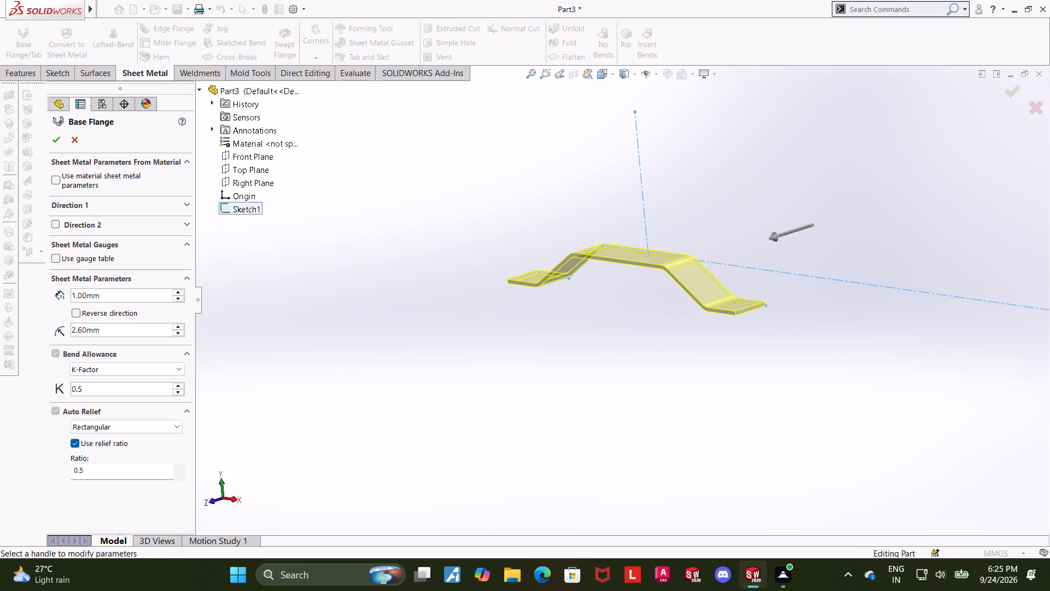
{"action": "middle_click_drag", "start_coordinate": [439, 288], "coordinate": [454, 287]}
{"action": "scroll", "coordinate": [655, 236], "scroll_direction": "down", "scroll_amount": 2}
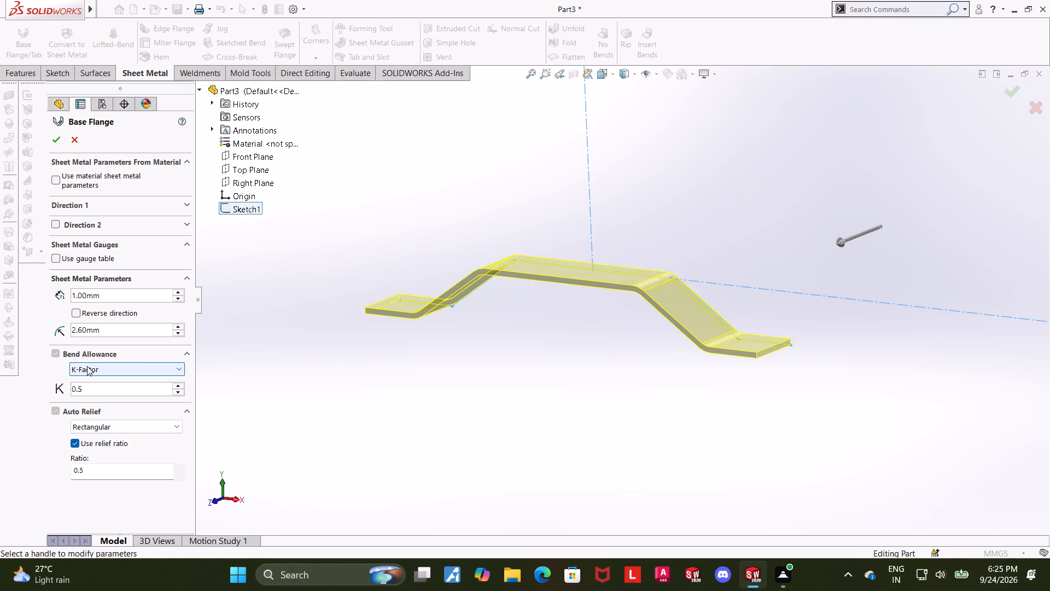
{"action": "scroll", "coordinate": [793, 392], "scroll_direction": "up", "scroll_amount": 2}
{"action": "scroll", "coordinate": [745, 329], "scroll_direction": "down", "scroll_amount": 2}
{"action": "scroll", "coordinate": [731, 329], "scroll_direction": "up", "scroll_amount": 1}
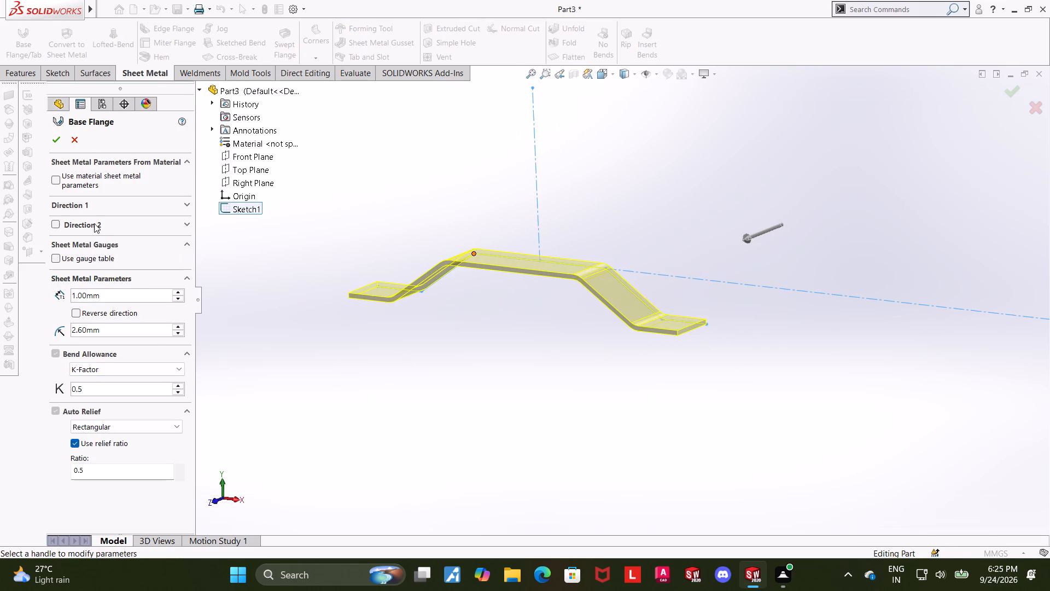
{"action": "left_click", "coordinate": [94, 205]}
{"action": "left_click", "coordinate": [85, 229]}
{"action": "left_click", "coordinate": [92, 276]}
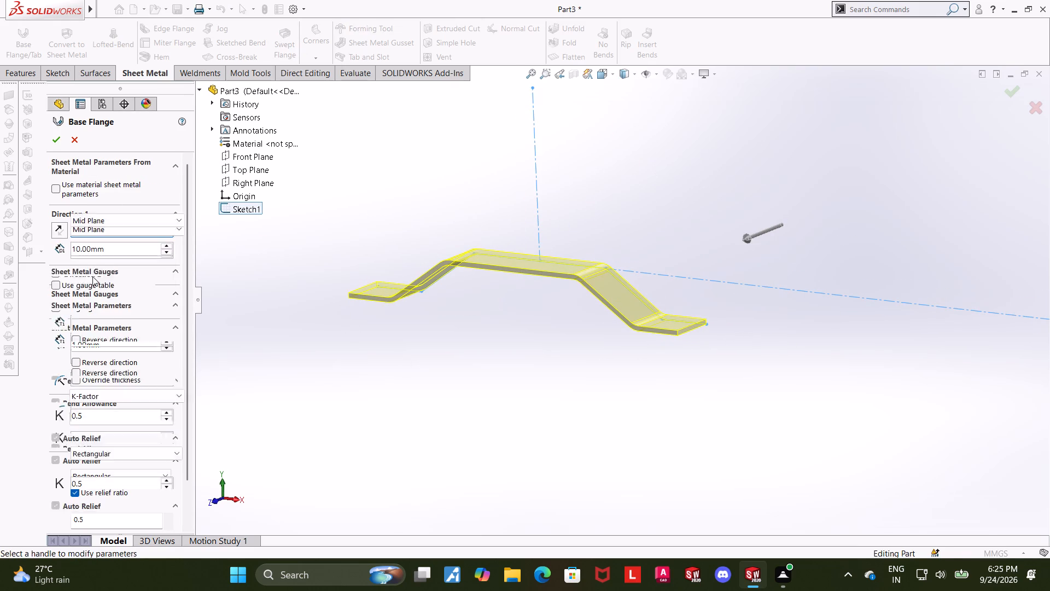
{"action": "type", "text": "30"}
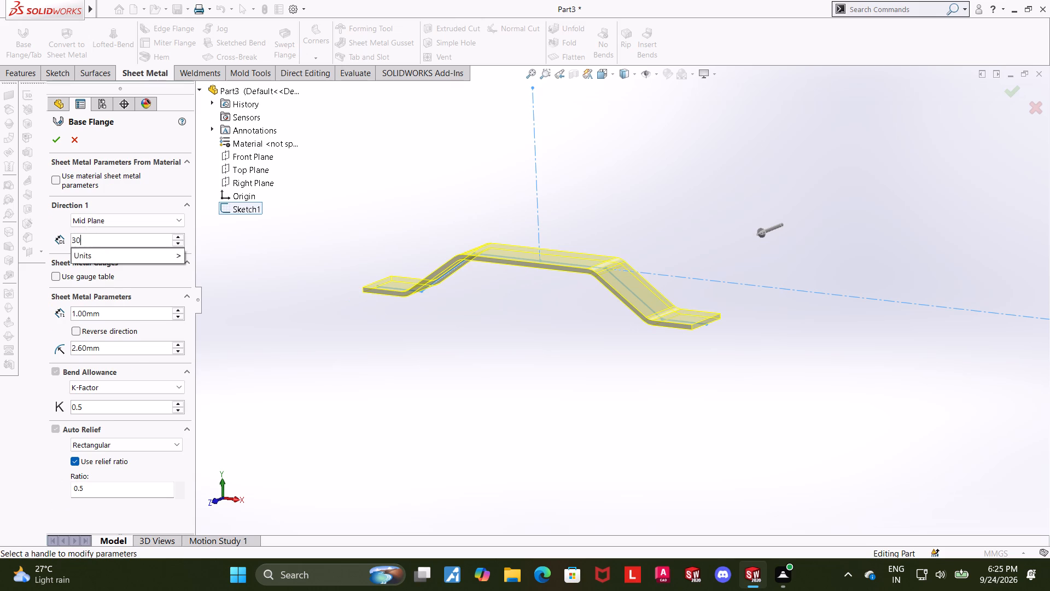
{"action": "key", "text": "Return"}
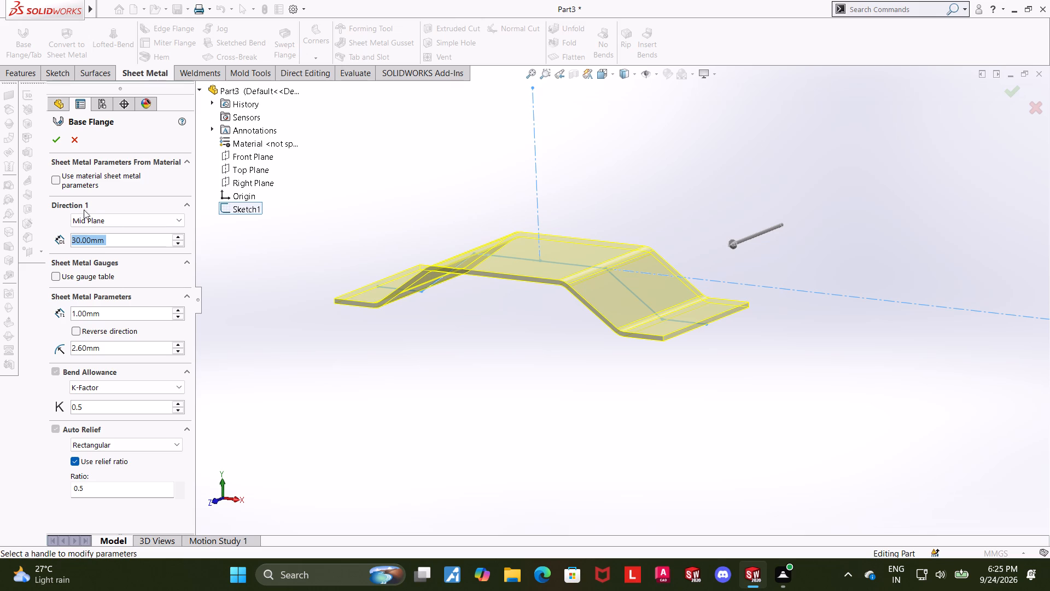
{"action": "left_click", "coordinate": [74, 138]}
Reopen Sketch1, trim away the short horizontal lines at both lower ends of the profile, and exit the sketch.
{"action": "left_click", "coordinate": [93, 247]}
{"action": "left_click", "coordinate": [106, 223]}
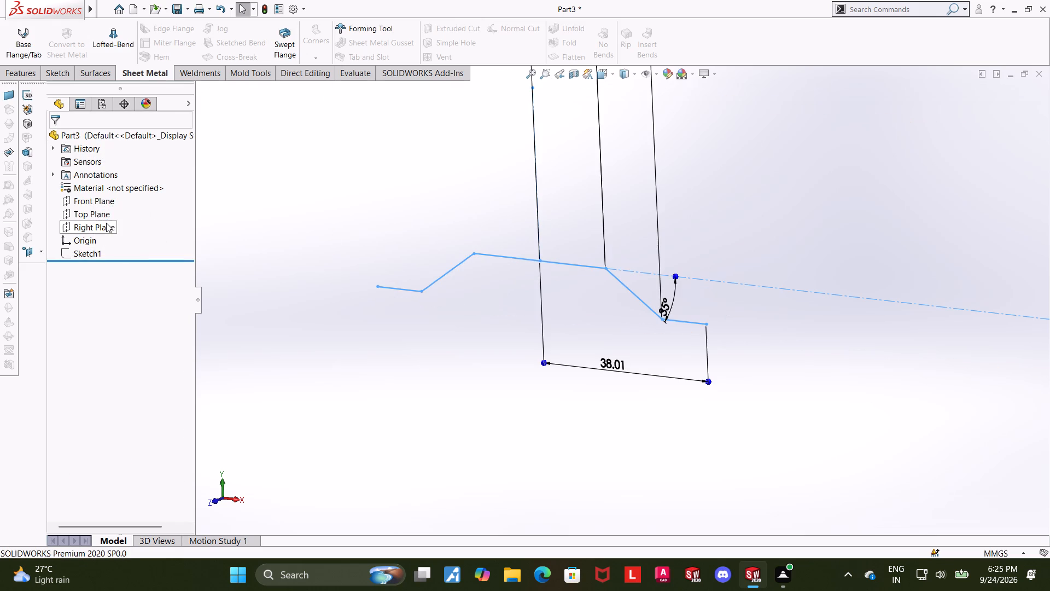
{"action": "left_click", "coordinate": [101, 259]}
{"action": "left_click", "coordinate": [92, 252]}
{"action": "left_click", "coordinate": [104, 224]}
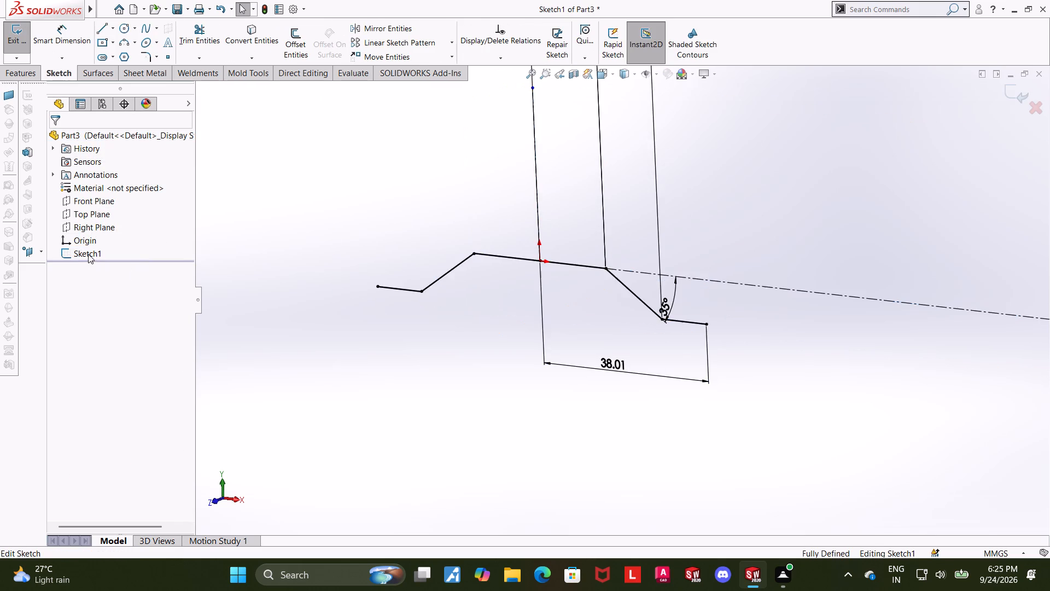
{"action": "left_click", "coordinate": [88, 254]}
{"action": "left_click", "coordinate": [116, 239]}
{"action": "scroll", "coordinate": [492, 399], "scroll_direction": "down", "scroll_amount": 2}
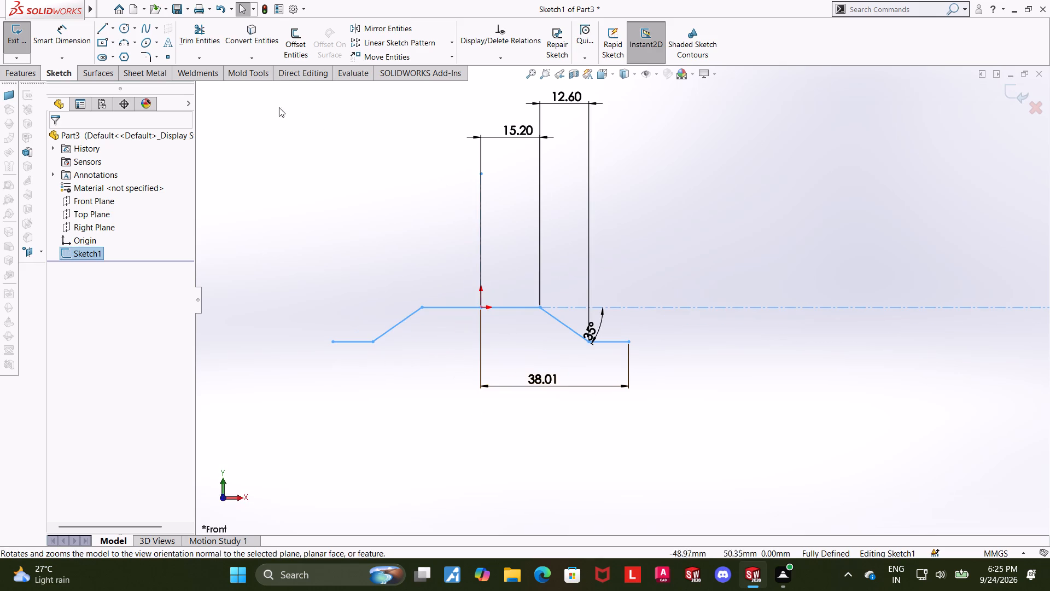
{"action": "left_click", "coordinate": [199, 37]}
{"action": "scroll", "coordinate": [632, 358], "scroll_direction": "down", "scroll_amount": 1}
{"action": "left_click_drag", "start_coordinate": [602, 320], "coordinate": [606, 358]}
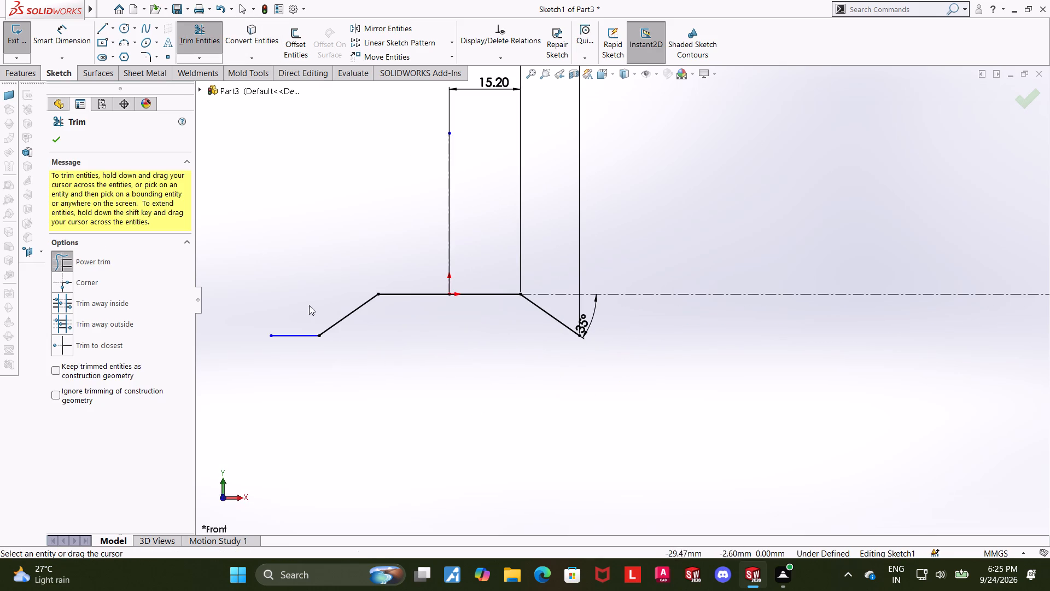
{"action": "left_click_drag", "start_coordinate": [298, 304], "coordinate": [294, 354]}
{"action": "left_click", "coordinate": [1022, 99]}
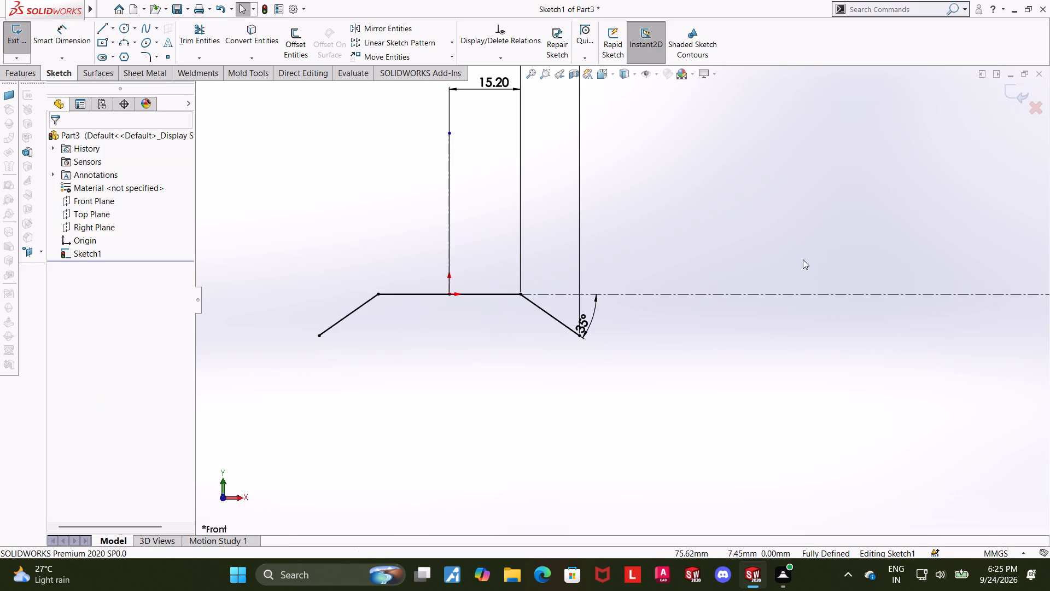
{"action": "middle_click_drag", "start_coordinate": [714, 250], "coordinate": [691, 266]}
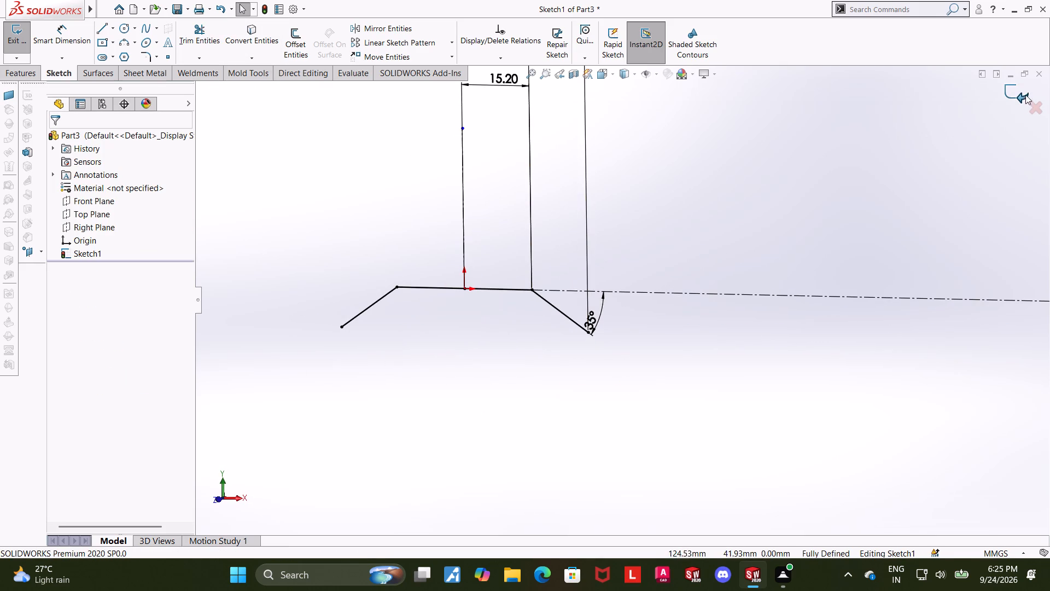
{"action": "left_click", "coordinate": [1024, 90]}
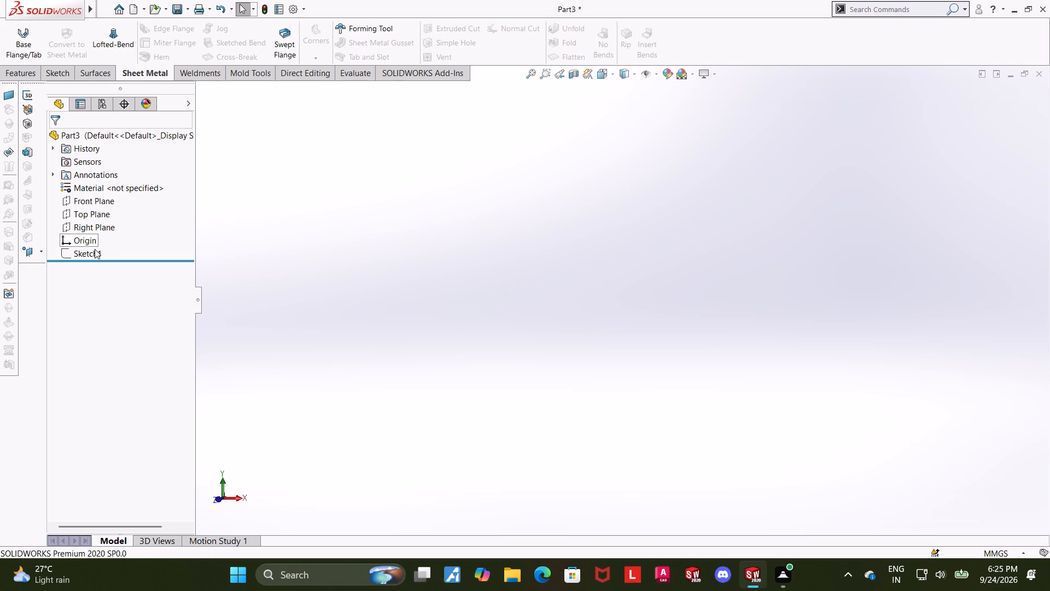
Start a sheet metal Base Flange from Sketch1 with a Mid Plane depth of 30 mm.
{"action": "left_click", "coordinate": [95, 249]}
{"action": "left_click", "coordinate": [35, 41]}
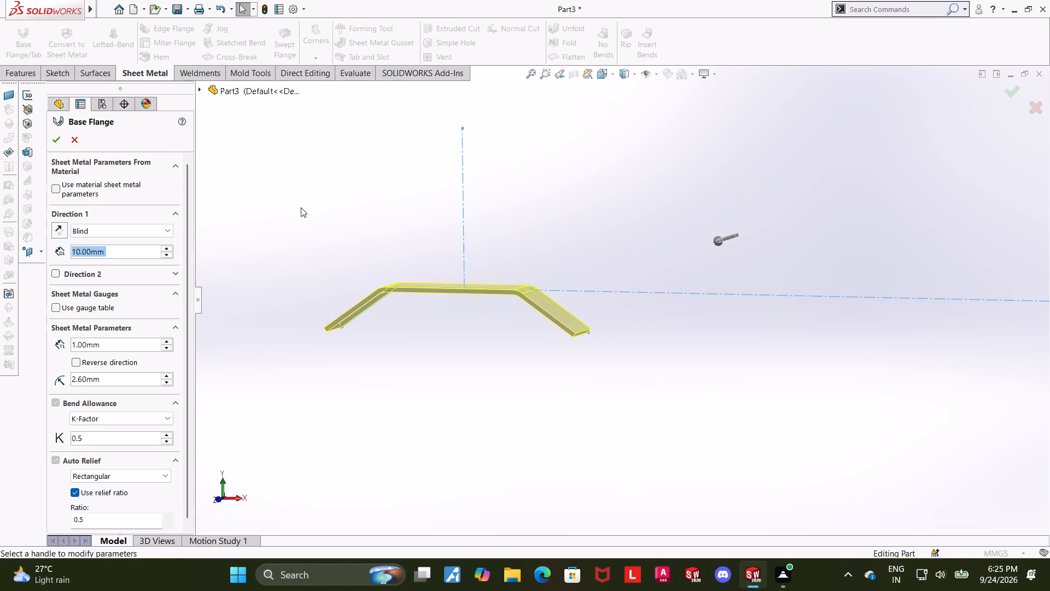
{"action": "type", "text": "30"}
{"action": "key", "text": "Return"}
{"action": "left_click", "coordinate": [95, 229]}
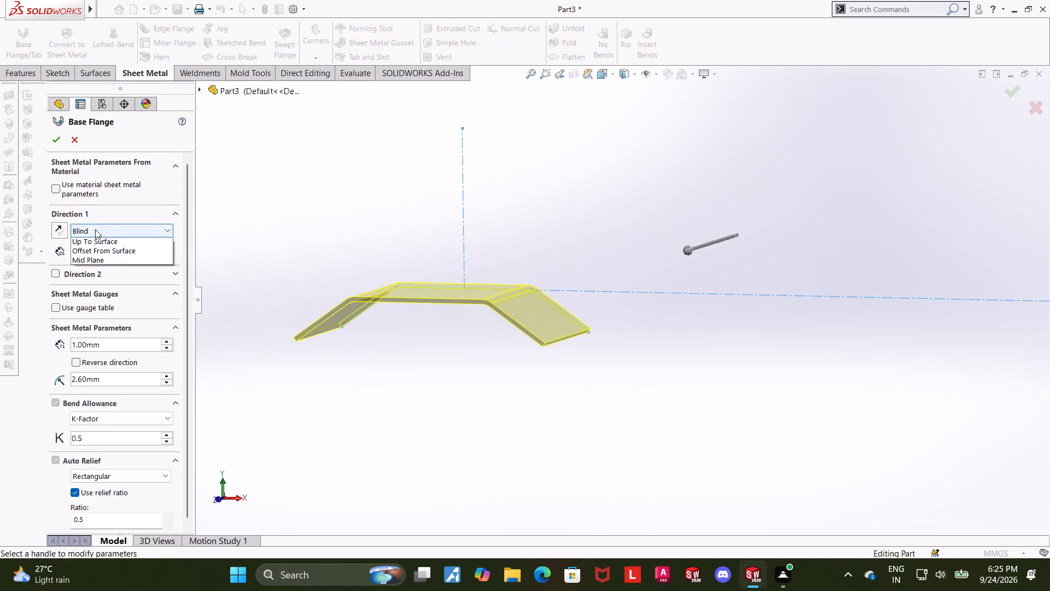
{"action": "left_click", "coordinate": [93, 277]}
{"action": "middle_click_drag", "start_coordinate": [330, 327], "coordinate": [323, 369]}
{"action": "scroll", "coordinate": [323, 369], "scroll_direction": "up", "scroll_amount": 1}
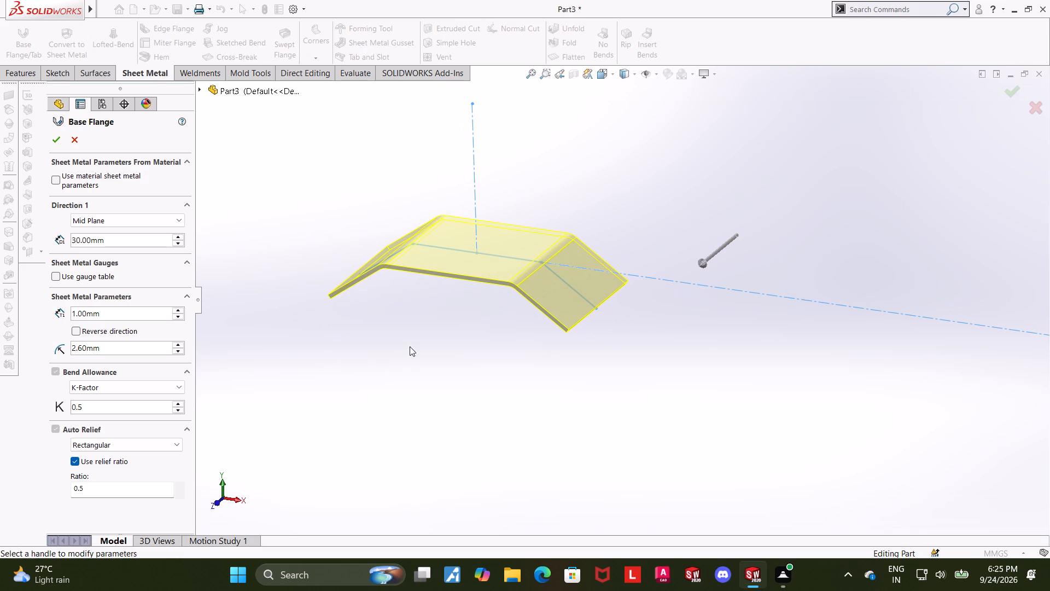
{"action": "scroll", "coordinate": [436, 295], "scroll_direction": "down", "scroll_amount": 1}
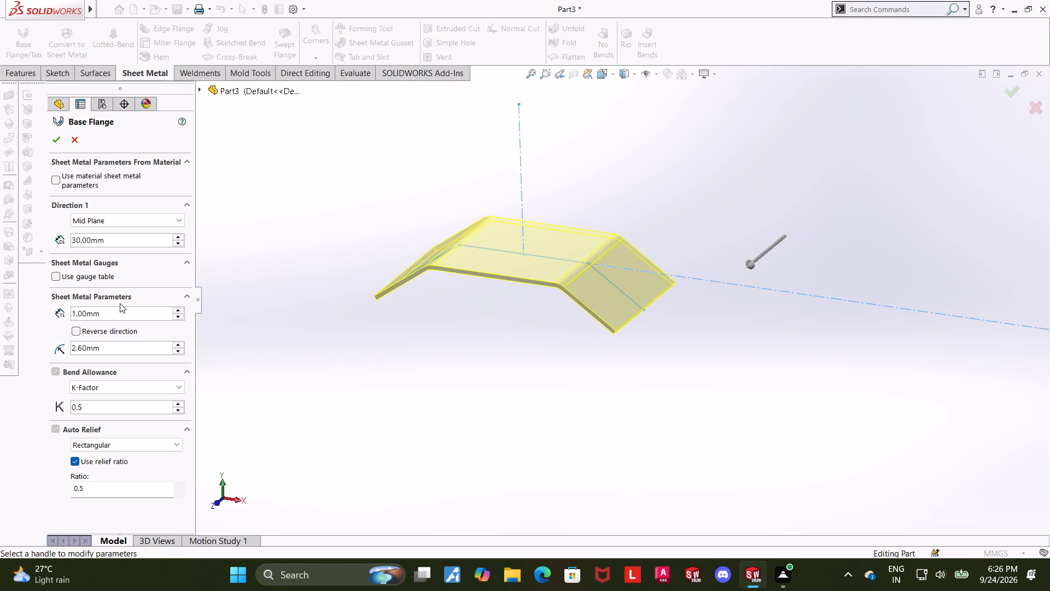
Set the base flange's sheet thickness to 1.6 mm and bend radius to 1.6 mm, and accept the feature.
{"action": "left_click_drag", "start_coordinate": [114, 314], "coordinate": [97, 318]}
{"action": "left_click_drag", "start_coordinate": [97, 318], "coordinate": [79, 320]}
{"action": "key", "text": "6"}
{"action": "key", "text": "Return"}
{"action": "left_click_drag", "start_coordinate": [120, 348], "coordinate": [120, 348]}
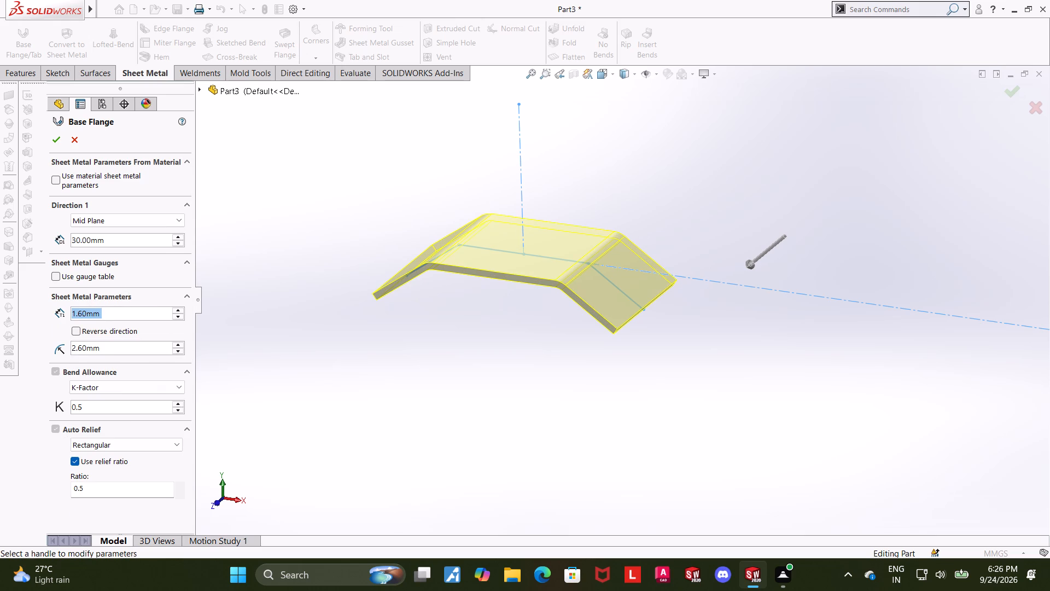
{"action": "left_click_drag", "start_coordinate": [120, 348], "coordinate": [58, 355]}
{"action": "type", "text": "1.6"}
{"action": "key", "text": "Return"}
{"action": "left_click", "coordinate": [341, 391]}
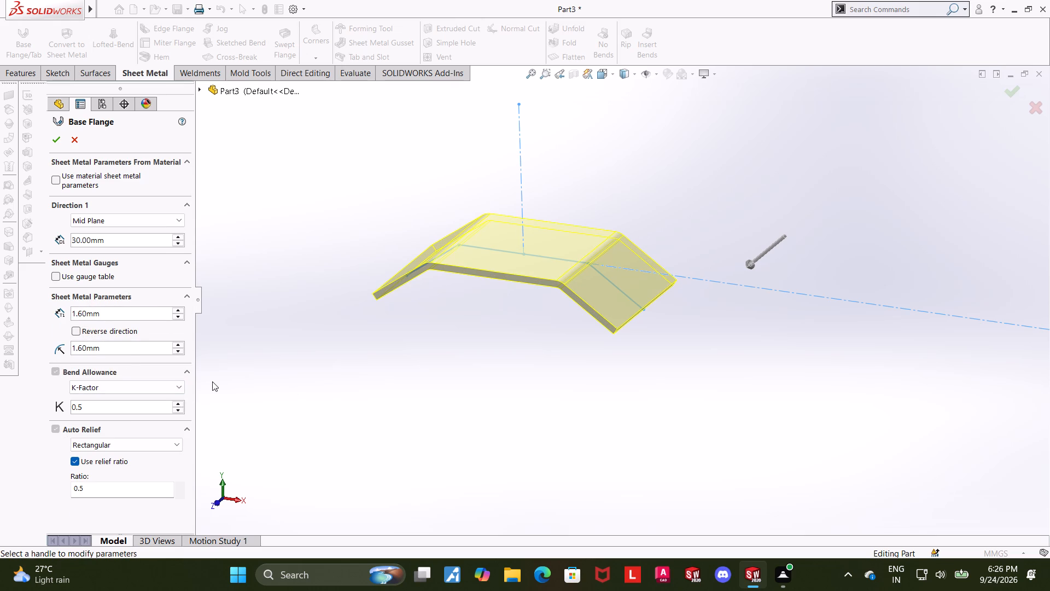
{"action": "left_click", "coordinate": [59, 143]}
{"action": "left_click", "coordinate": [544, 374]}
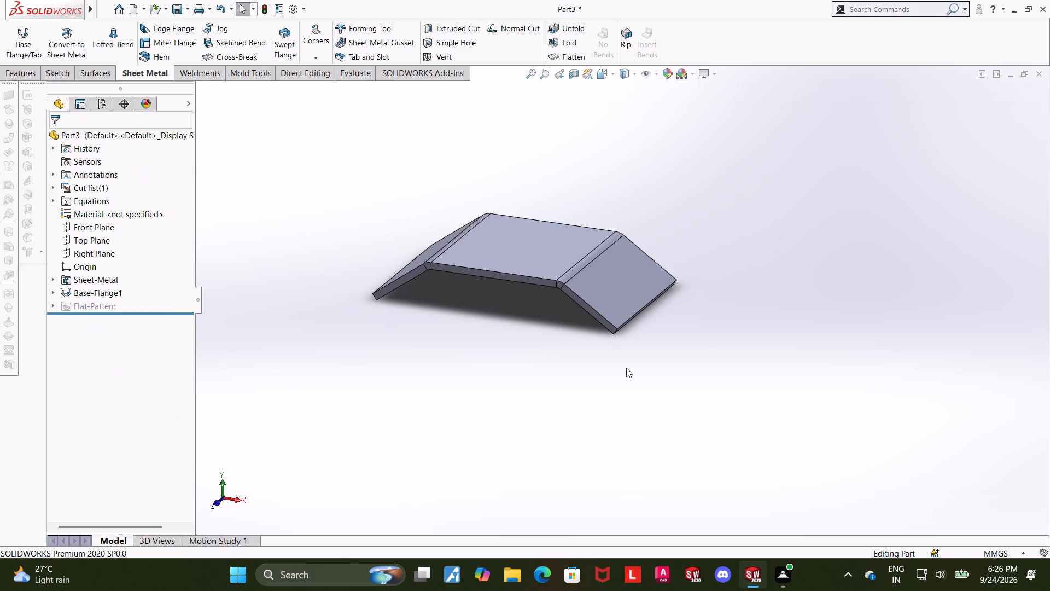
On the flange's flat middle top face, sketch a horizontal centerpoint slot below the origin, about 19 mm between arc centres and 3.3 mm end radius.
{"action": "middle_click_drag", "start_coordinate": [778, 339], "coordinate": [692, 401]}
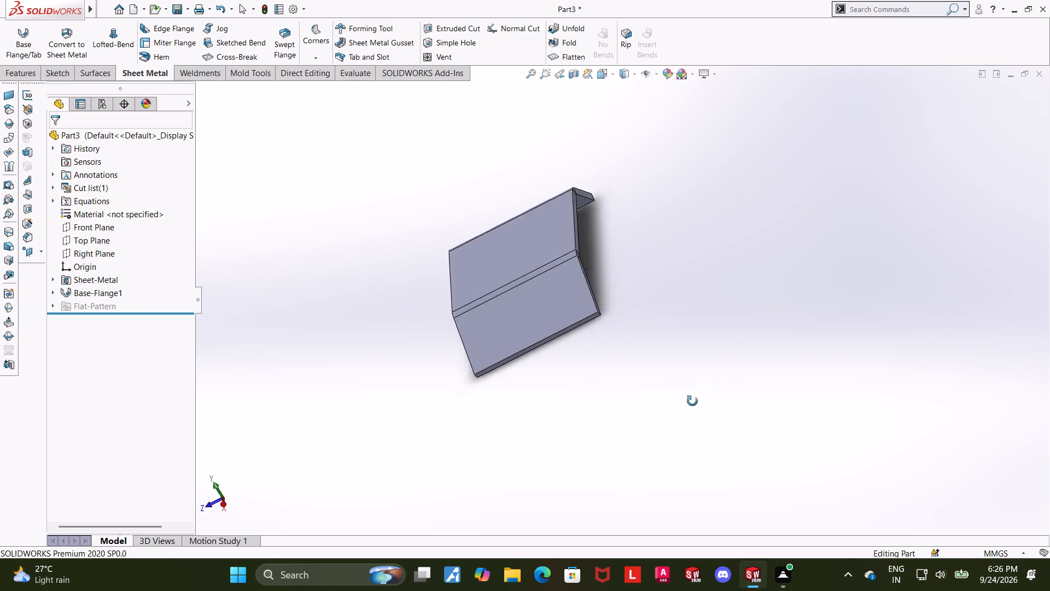
{"action": "middle_click_drag", "start_coordinate": [692, 401], "coordinate": [762, 421]}
{"action": "scroll", "coordinate": [763, 402], "scroll_direction": "up", "scroll_amount": 1}
{"action": "middle_click_drag", "start_coordinate": [505, 386], "coordinate": [621, 430]}
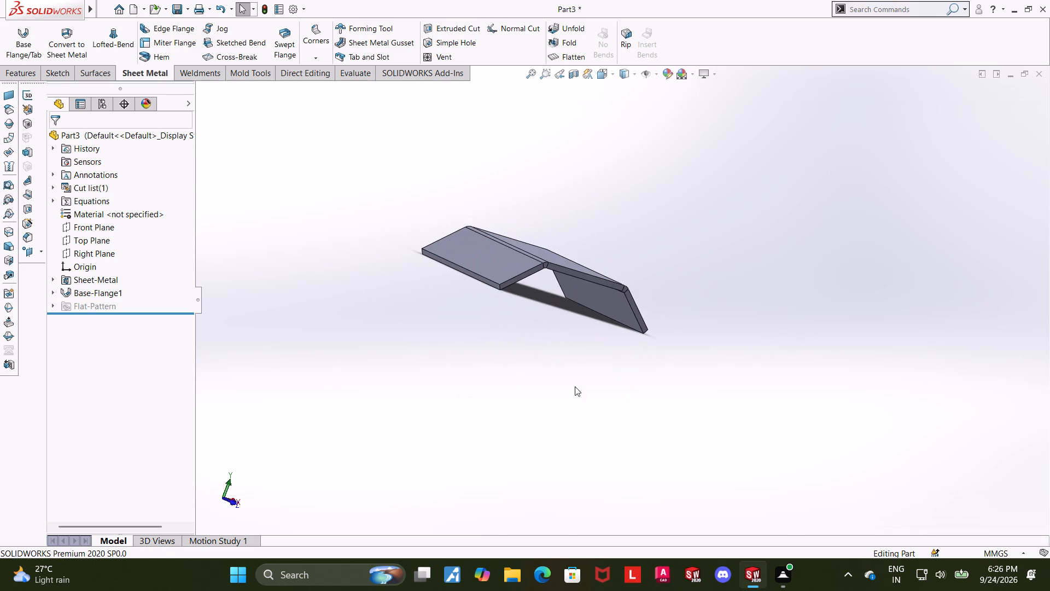
{"action": "middle_click_drag", "start_coordinate": [561, 325], "coordinate": [537, 396]}
{"action": "left_click", "coordinate": [546, 237]}
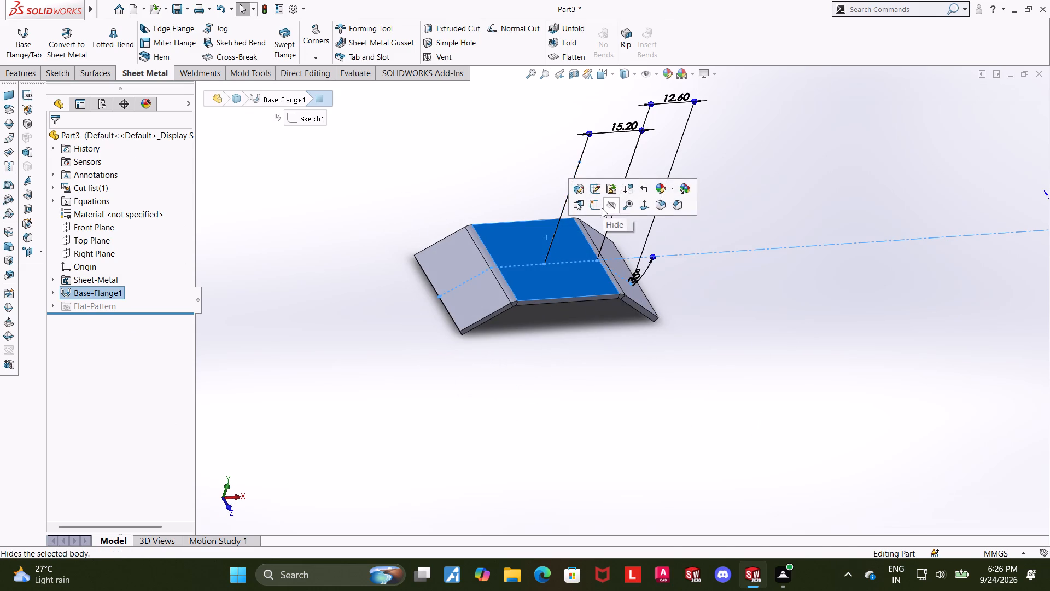
{"action": "left_click", "coordinate": [596, 208]}
{"action": "left_click", "coordinate": [73, 320]}
{"action": "left_click", "coordinate": [106, 307]}
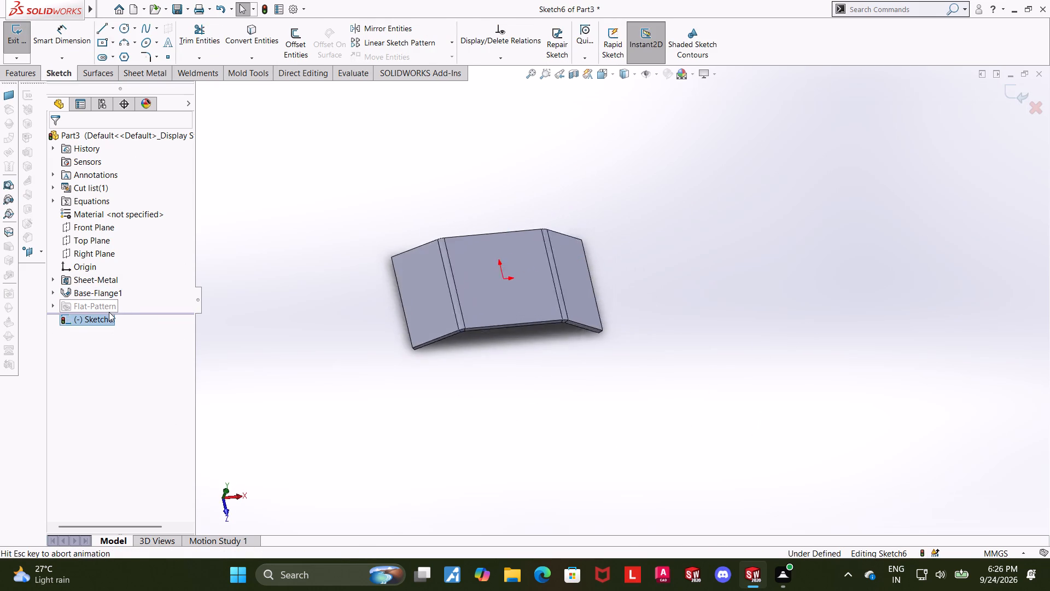
{"action": "left_click", "coordinate": [104, 56]}
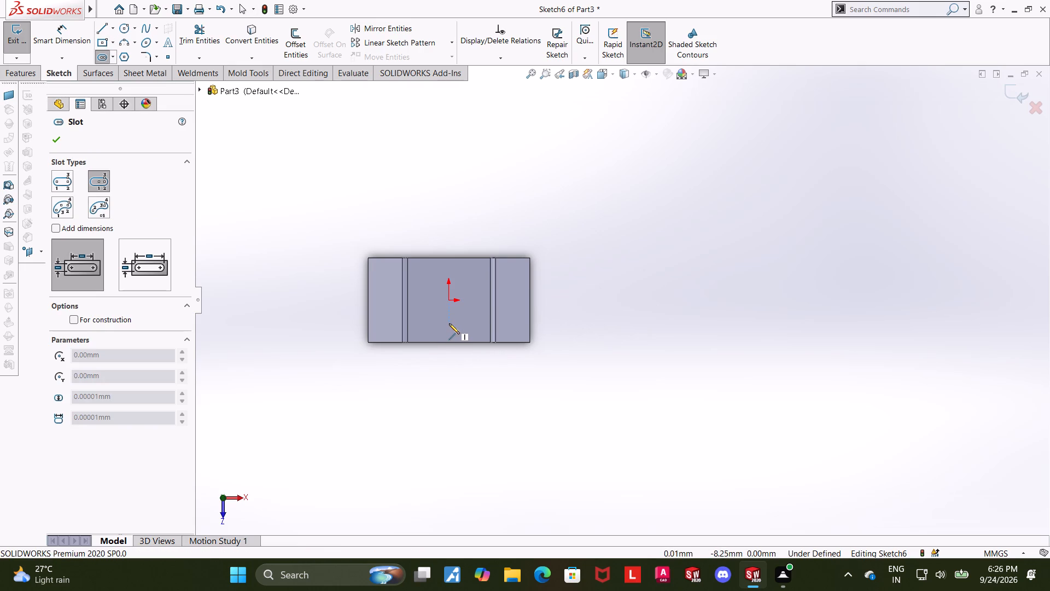
{"action": "left_click", "coordinate": [449, 323]}
{"action": "left_click", "coordinate": [476, 323]}
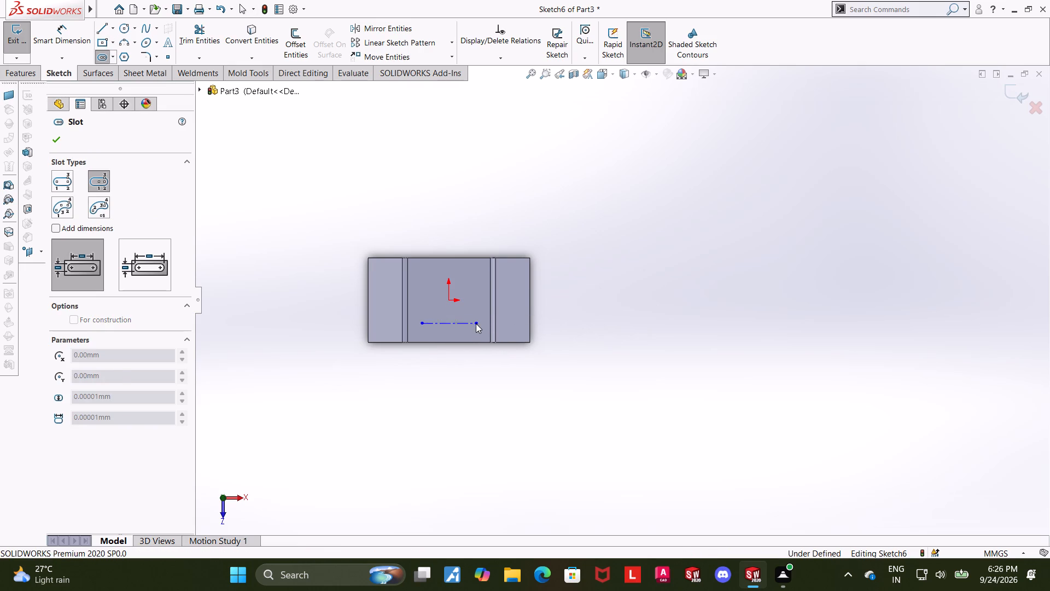
{"action": "left_click", "coordinate": [477, 314]}
{"action": "key", "text": "Escape"}
{"action": "key", "text": "Escape"}
{"action": "scroll", "coordinate": [442, 339], "scroll_direction": "down", "scroll_amount": 2}
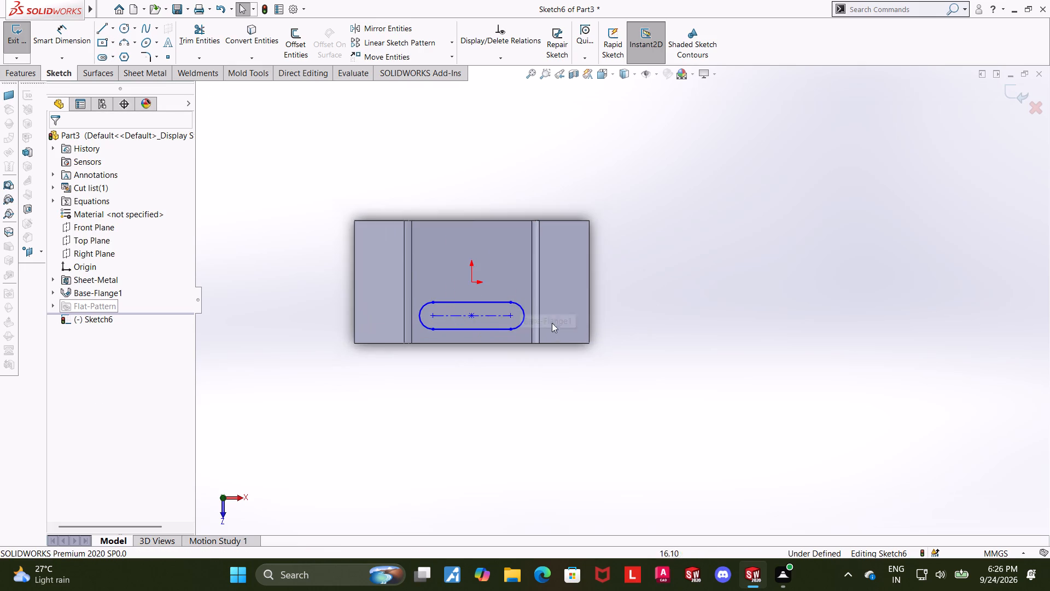
{"action": "scroll", "coordinate": [552, 325], "scroll_direction": "down", "scroll_amount": 3}
Dimension the slot's end arc with a radius of 3 mm.
{"action": "left_click", "coordinate": [68, 40]}
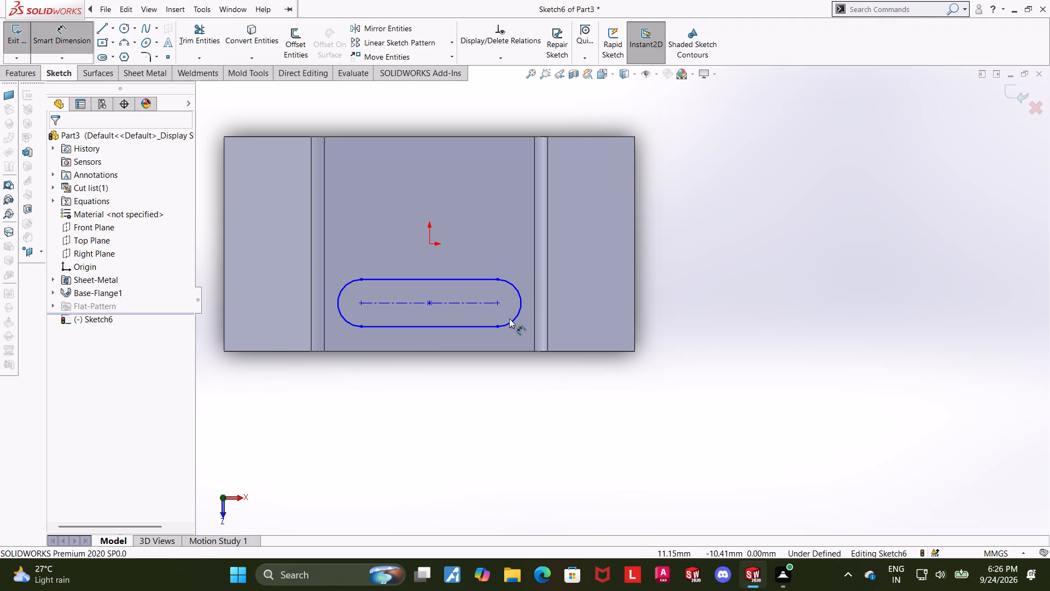
{"action": "left_click", "coordinate": [512, 318]}
{"action": "left_click", "coordinate": [518, 338]}
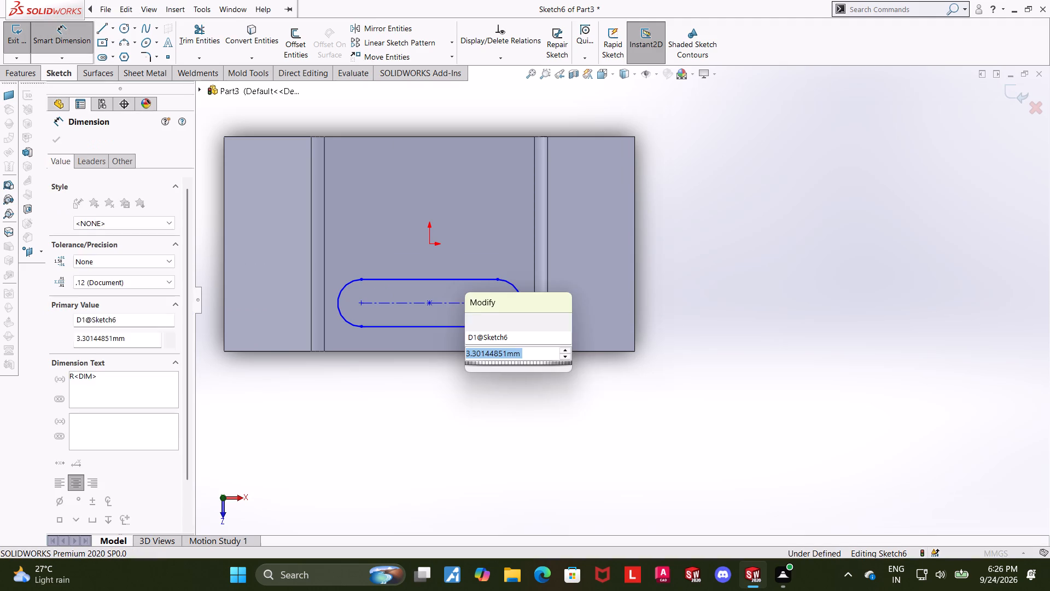
{"action": "key", "text": "3"}
{"action": "key", "text": "Return"}
{"action": "key", "text": "Escape"}
{"action": "key", "text": "Escape"}
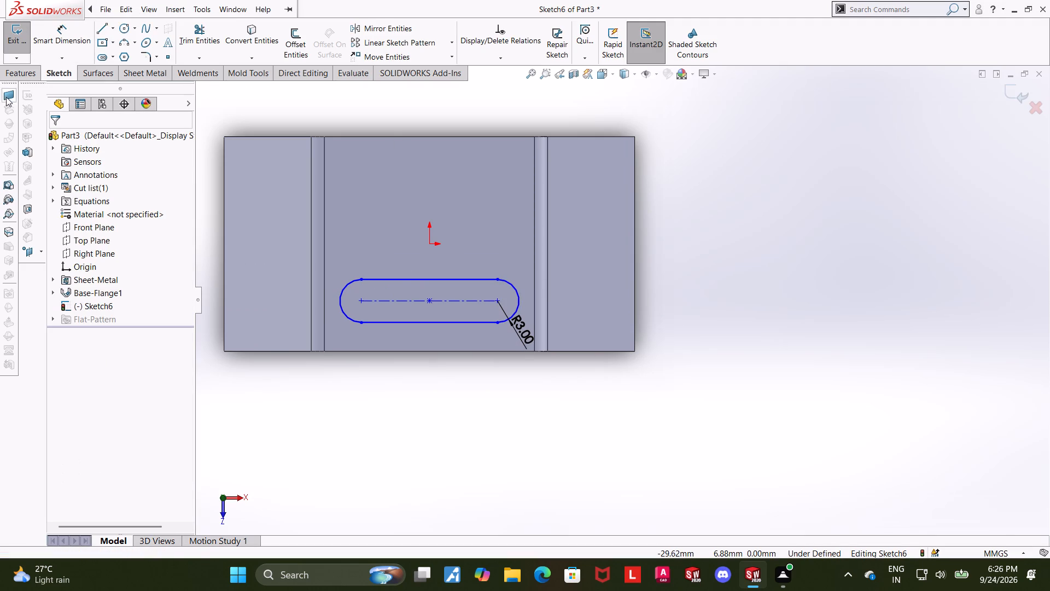
Dimension the distance between the slot's two arc centres as 18 mm.
{"action": "left_click", "coordinate": [48, 35]}
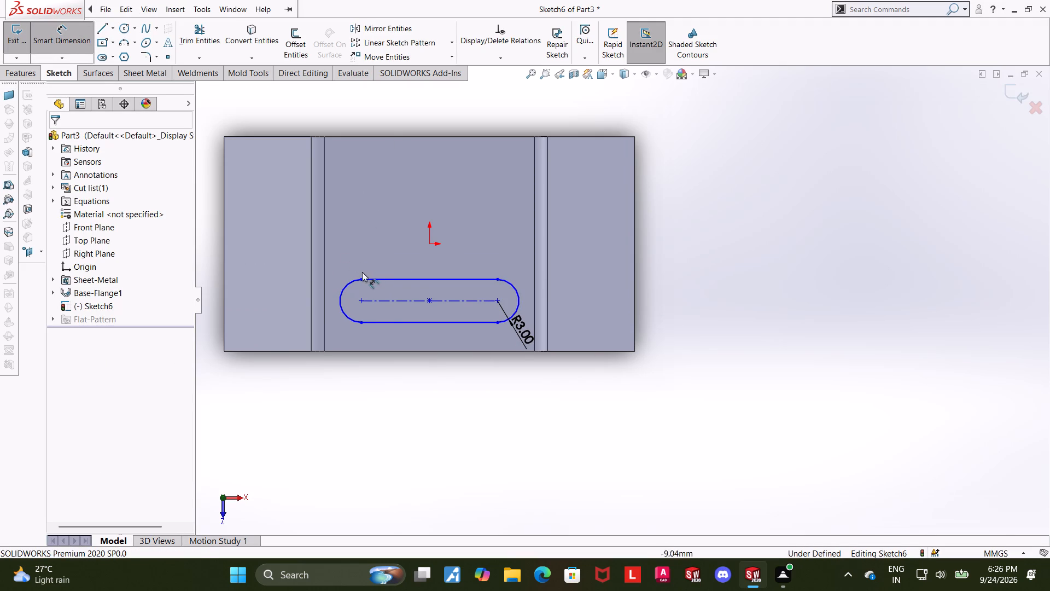
{"action": "left_click", "coordinate": [363, 301]}
{"action": "left_click", "coordinate": [499, 300]}
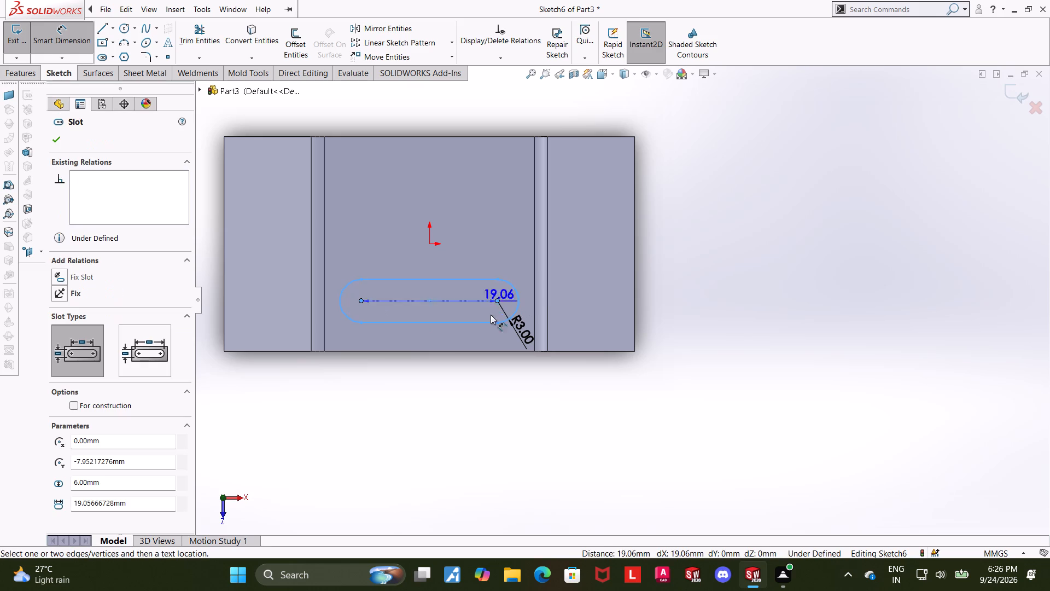
{"action": "left_click", "coordinate": [450, 369]}
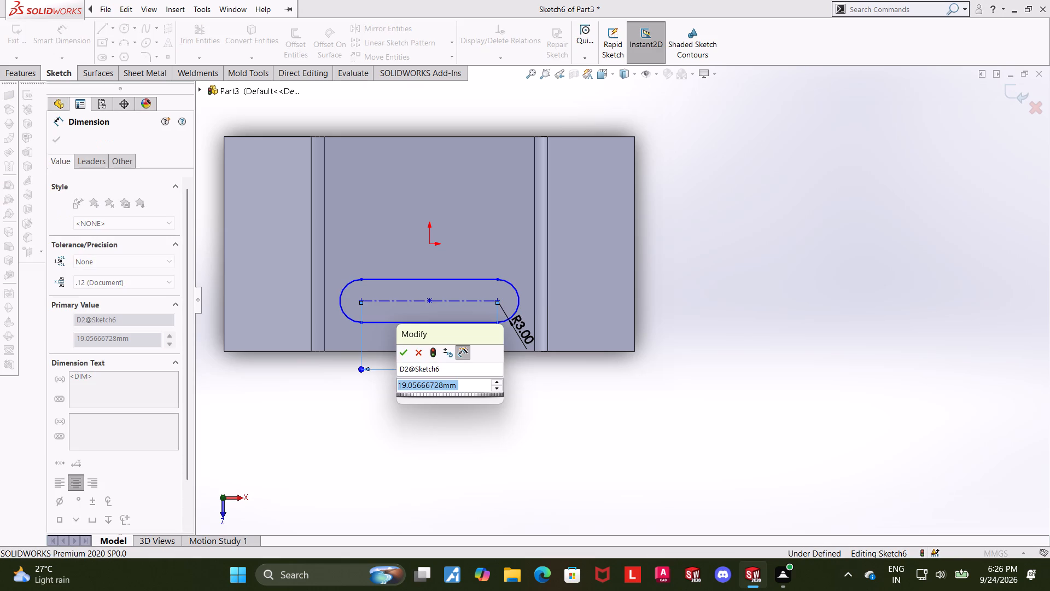
{"action": "type", "text": "18"}
{"action": "key", "text": "Return"}
{"action": "key", "text": "Escape"}
{"action": "key", "text": "Escape"}
{"action": "key", "text": "Escape"}
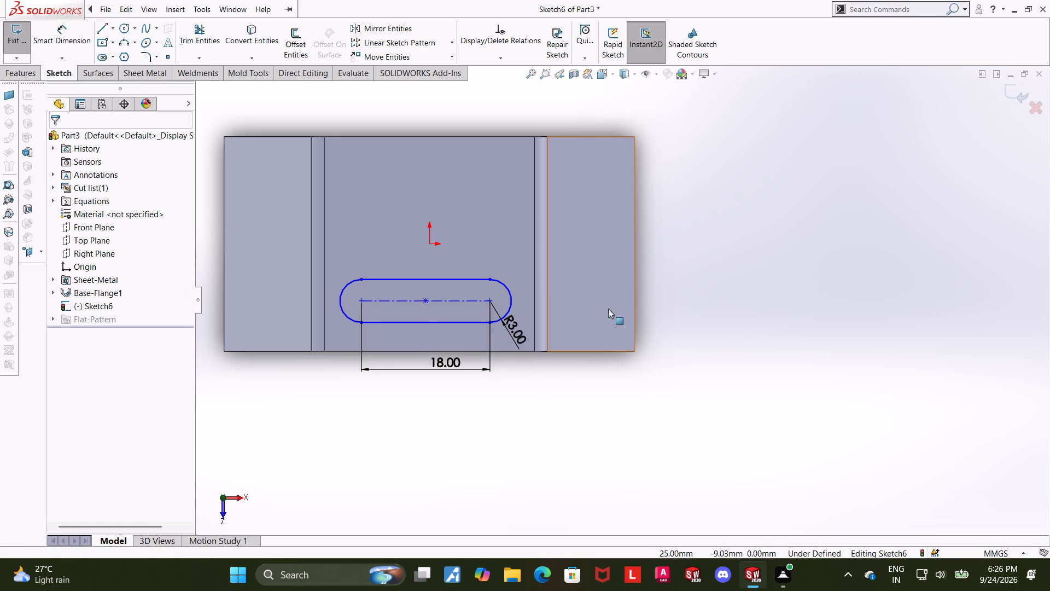
Add a Vertical relation between the slot's centre point and the origin.
{"action": "left_click", "coordinate": [427, 297]}
{"action": "left_click", "coordinate": [656, 421]}
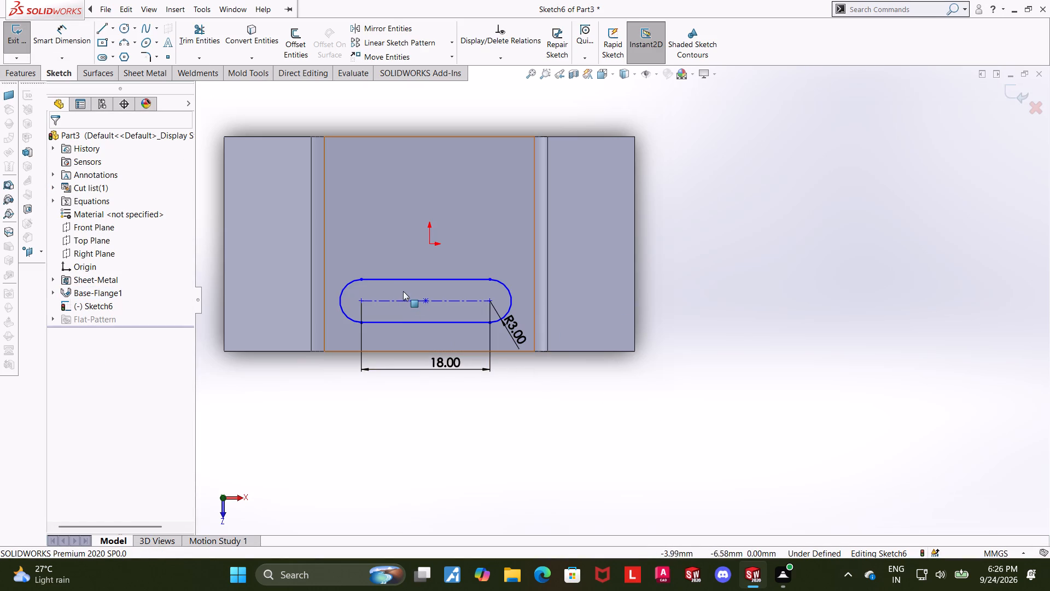
{"action": "left_click", "coordinate": [424, 299]}
{"action": "left_click", "coordinate": [429, 246], "text": "ctrl"}
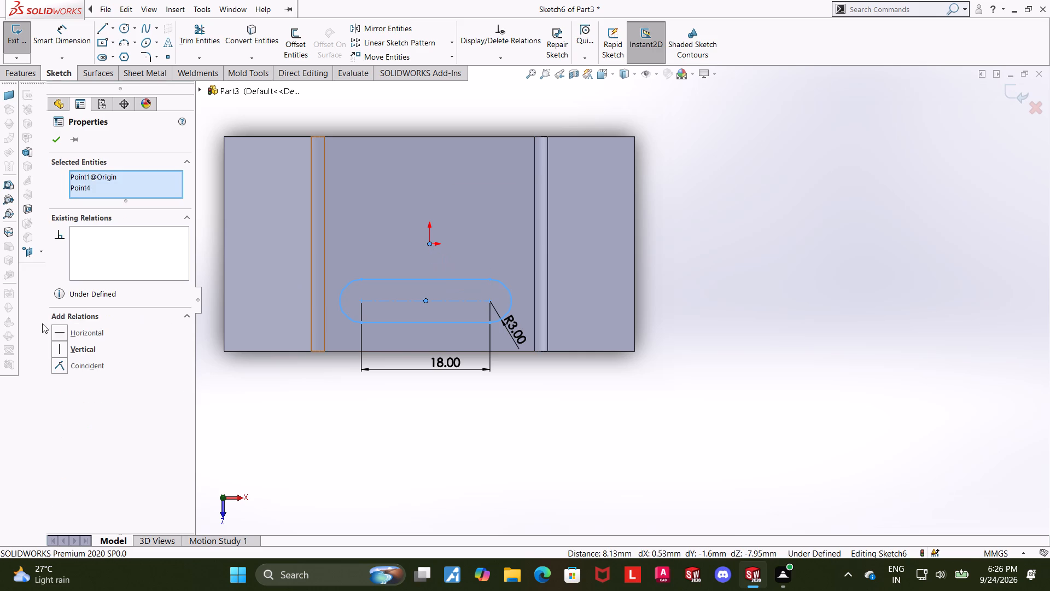
{"action": "left_click", "coordinate": [58, 346]}
{"action": "left_click", "coordinate": [61, 144]}
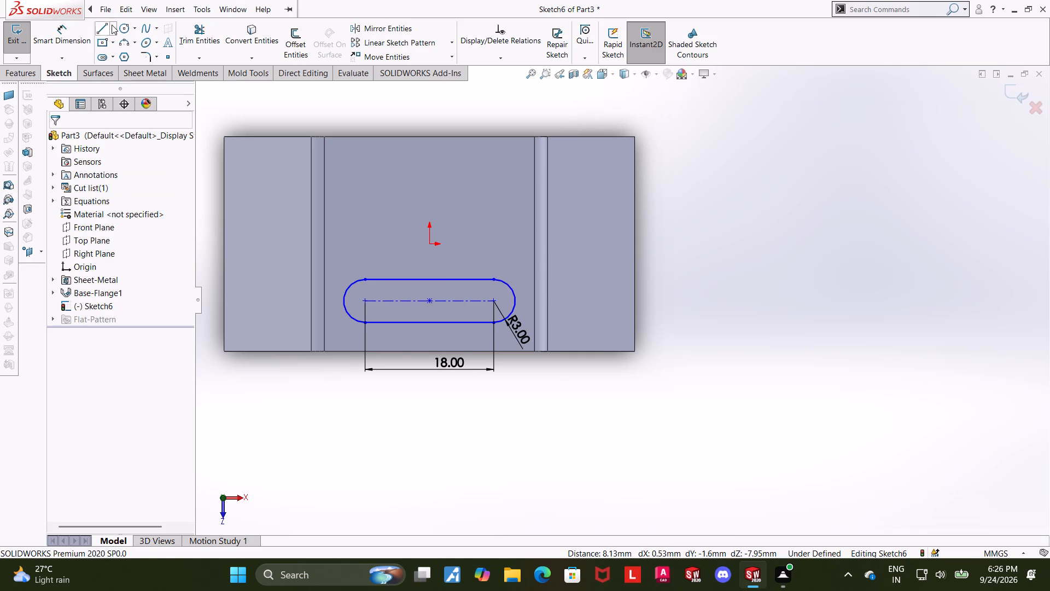
Draw a horizontal centerline from the origin toward the left bend of the flange.
{"action": "left_click", "coordinate": [111, 28]}
{"action": "left_click", "coordinate": [115, 56]}
{"action": "left_click", "coordinate": [428, 243]}
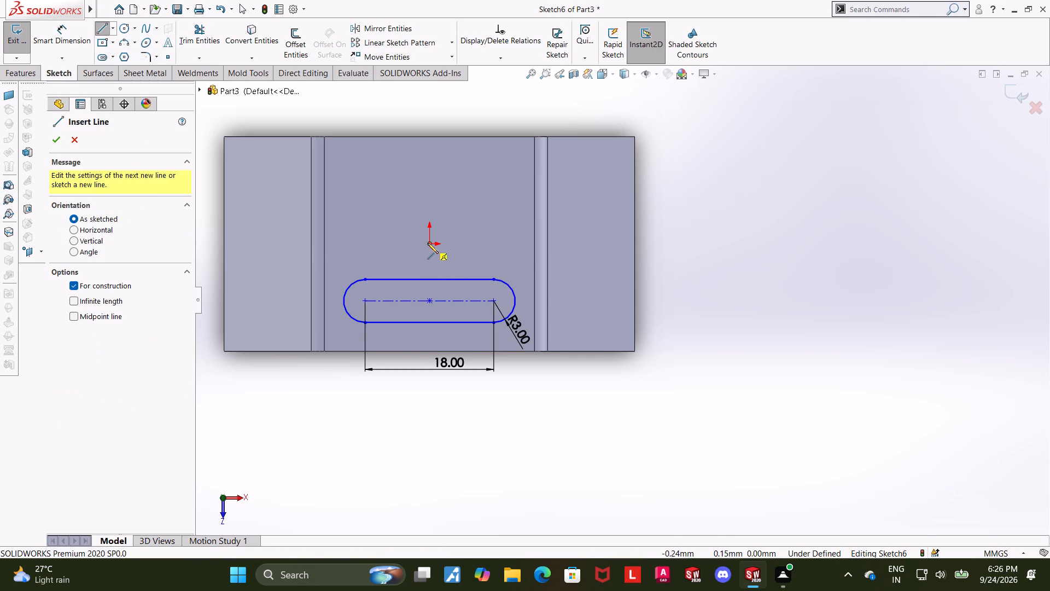
{"action": "left_click", "coordinate": [331, 242]}
{"action": "key", "text": "Escape"}
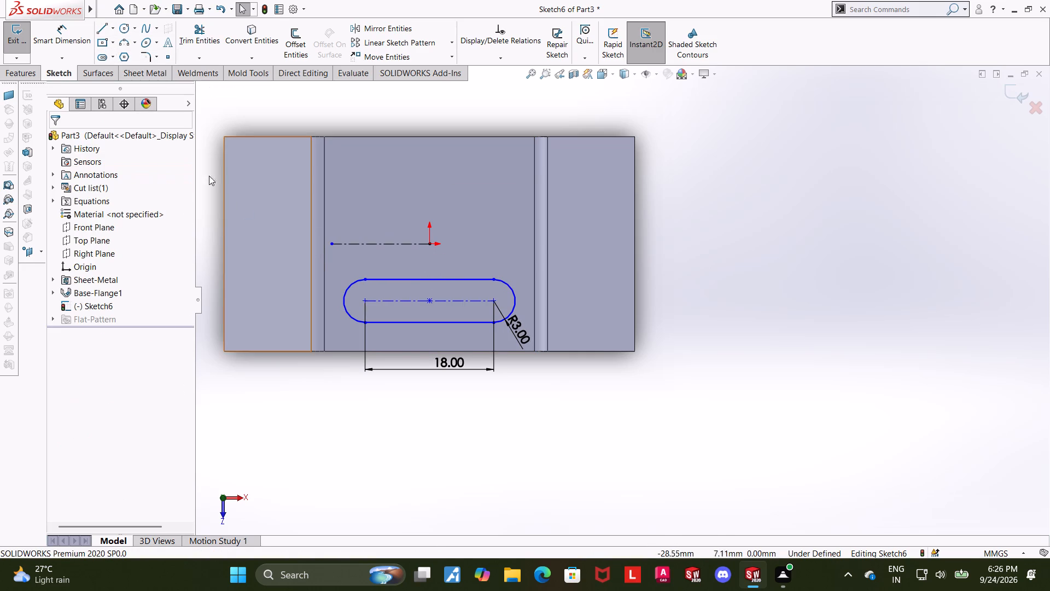
{"action": "key", "text": "Escape"}
{"action": "key", "text": "Escape"}
Mirror the slot about the horizontal centerline and exit the sketch.
{"action": "left_click", "coordinate": [424, 28]}
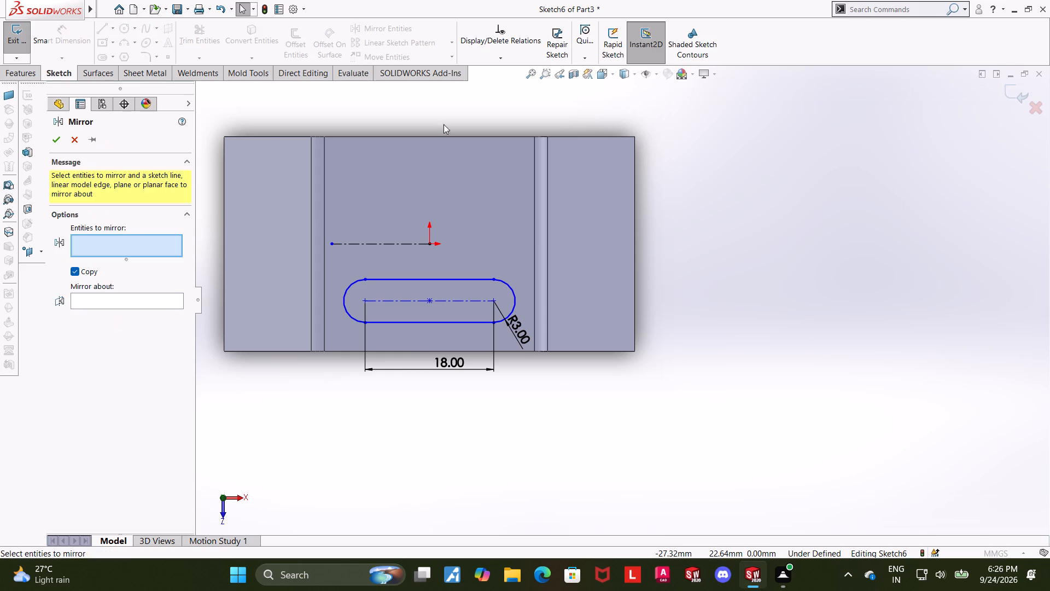
{"action": "left_click_drag", "start_coordinate": [521, 266], "coordinate": [337, 335]}
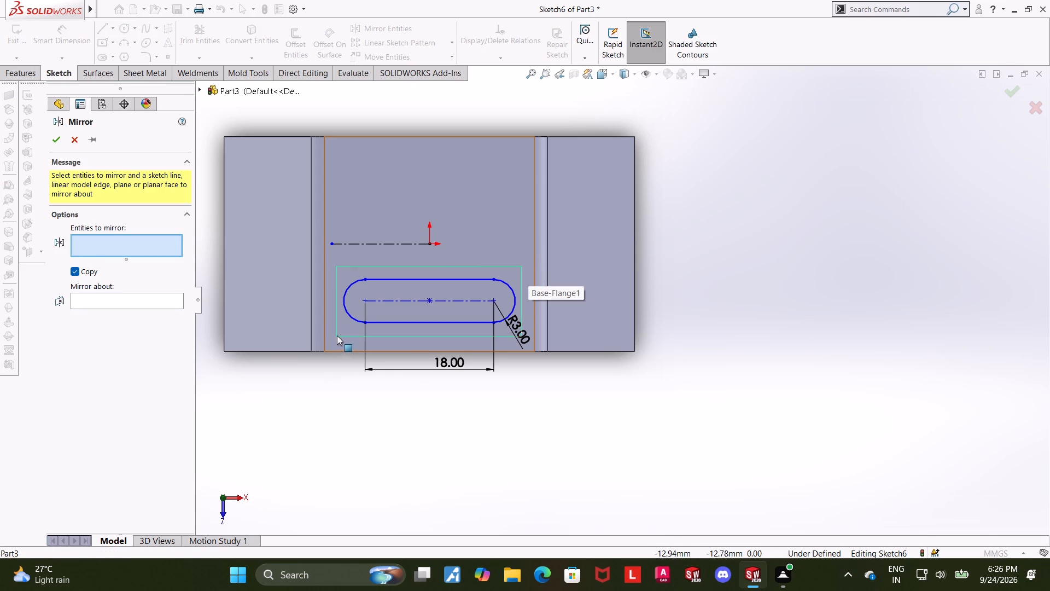
{"action": "left_click_drag", "start_coordinate": [337, 335], "coordinate": [337, 335]}
{"action": "left_click", "coordinate": [88, 298]}
{"action": "left_click", "coordinate": [367, 244]}
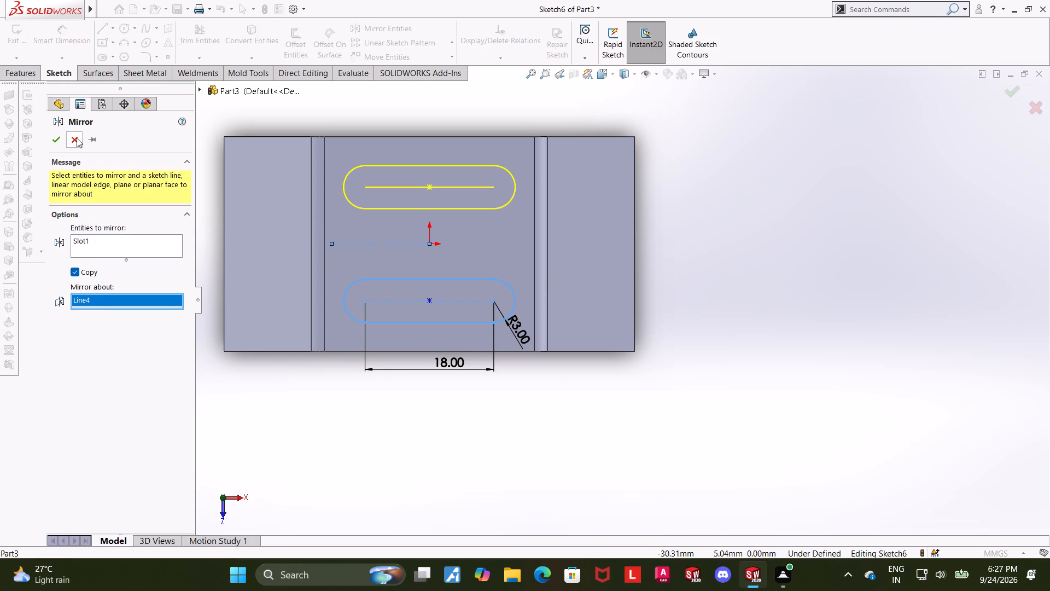
{"action": "left_click", "coordinate": [63, 141]}
{"action": "left_click", "coordinate": [787, 245]}
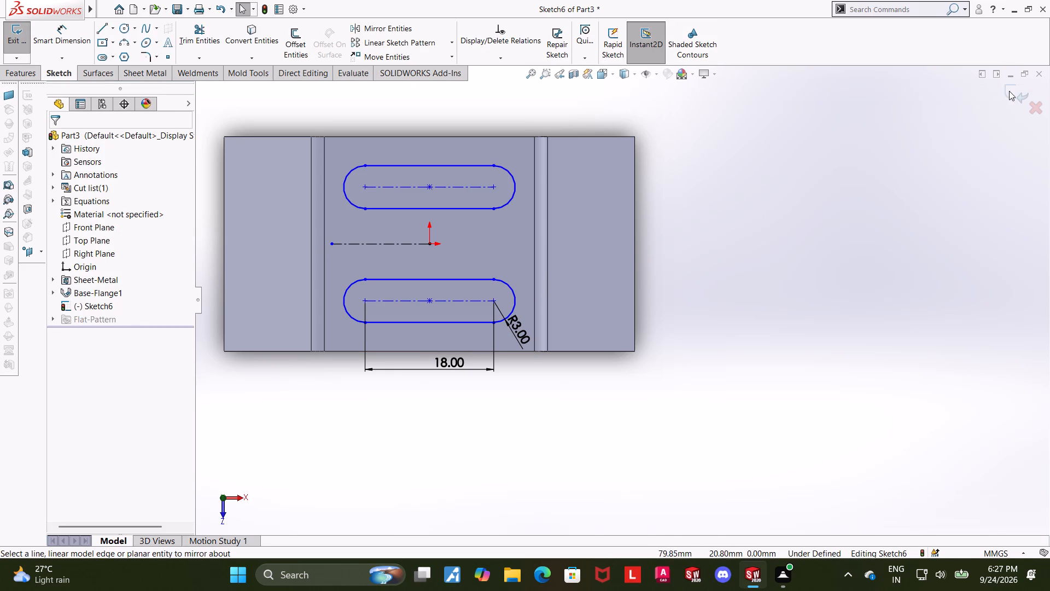
{"action": "left_click", "coordinate": [1009, 91]}
Cut both slots through the sheet with a Blind Extruded Cut linked to thickness, keeping Normal cut on.
{"action": "middle_click_drag", "start_coordinate": [737, 269], "coordinate": [740, 261]}
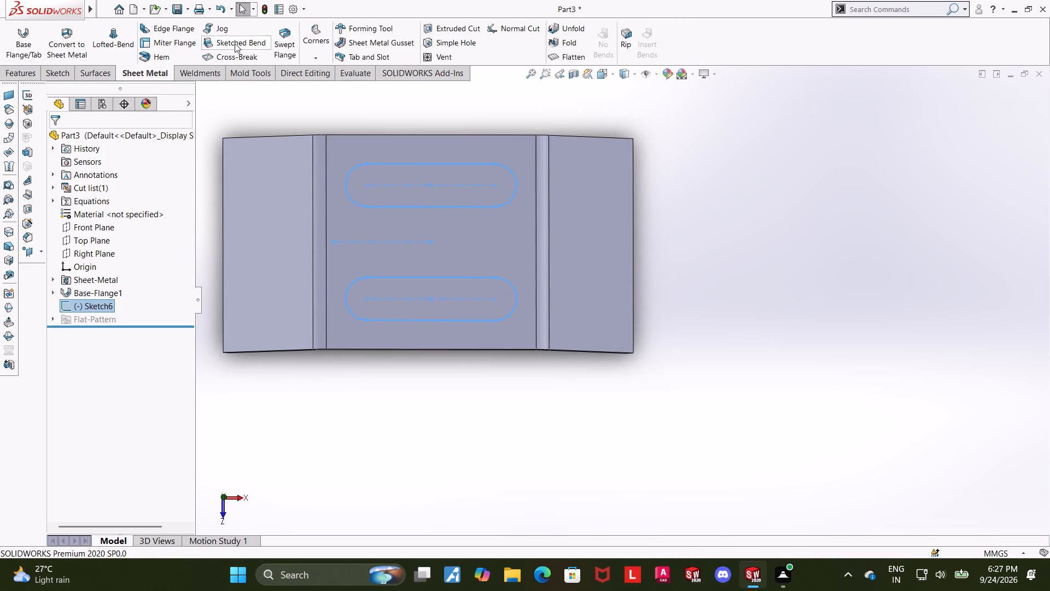
{"action": "left_click", "coordinate": [471, 30]}
{"action": "middle_click_drag", "start_coordinate": [678, 200], "coordinate": [724, 188]}
{"action": "left_click", "coordinate": [74, 283]}
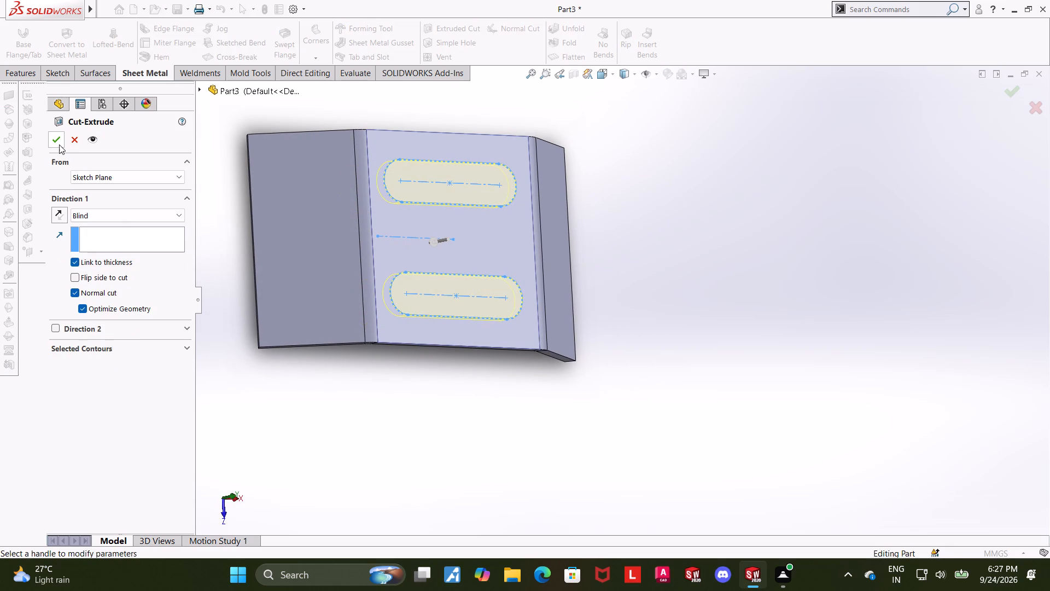
{"action": "left_click", "coordinate": [59, 144]}
{"action": "left_click", "coordinate": [686, 256]}
{"action": "middle_click_drag", "start_coordinate": [676, 249], "coordinate": [635, 251]}
{"action": "scroll", "coordinate": [663, 250], "scroll_direction": "up", "scroll_amount": 1}
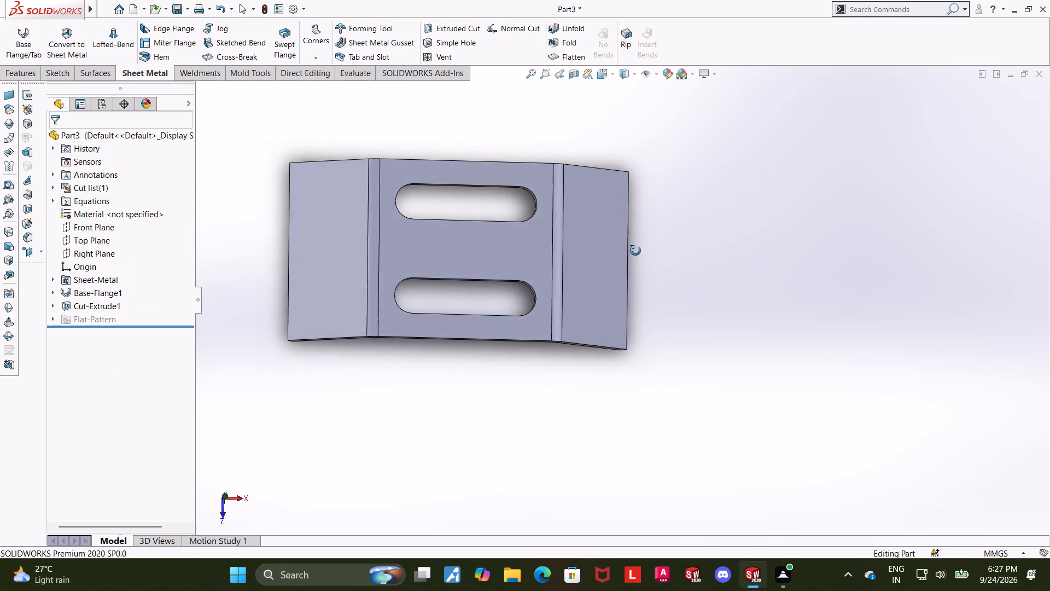
Start an Edge Flange on the outer edge of the sloped leg on the +X side, 22 mm long and angled 35°.
{"action": "middle_click_drag", "start_coordinate": [635, 251], "coordinate": [581, 270]}
{"action": "scroll", "coordinate": [493, 181], "scroll_direction": "down", "scroll_amount": 1}
{"action": "scroll", "coordinate": [580, 269], "scroll_direction": "up", "scroll_amount": 1}
{"action": "scroll", "coordinate": [672, 334], "scroll_direction": "down", "scroll_amount": 2}
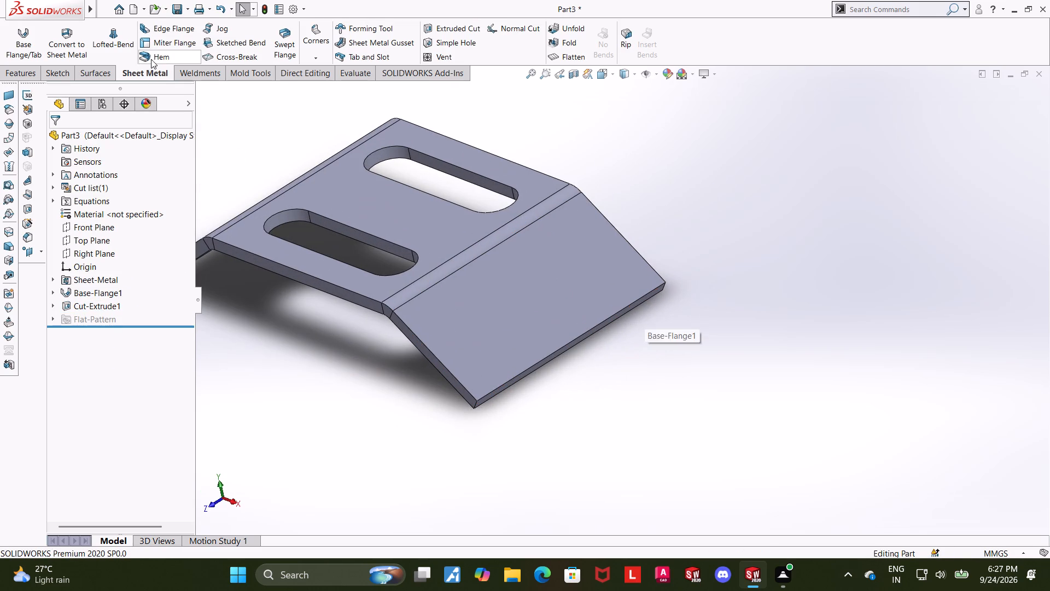
{"action": "left_click", "coordinate": [160, 25]}
{"action": "left_click", "coordinate": [581, 343]}
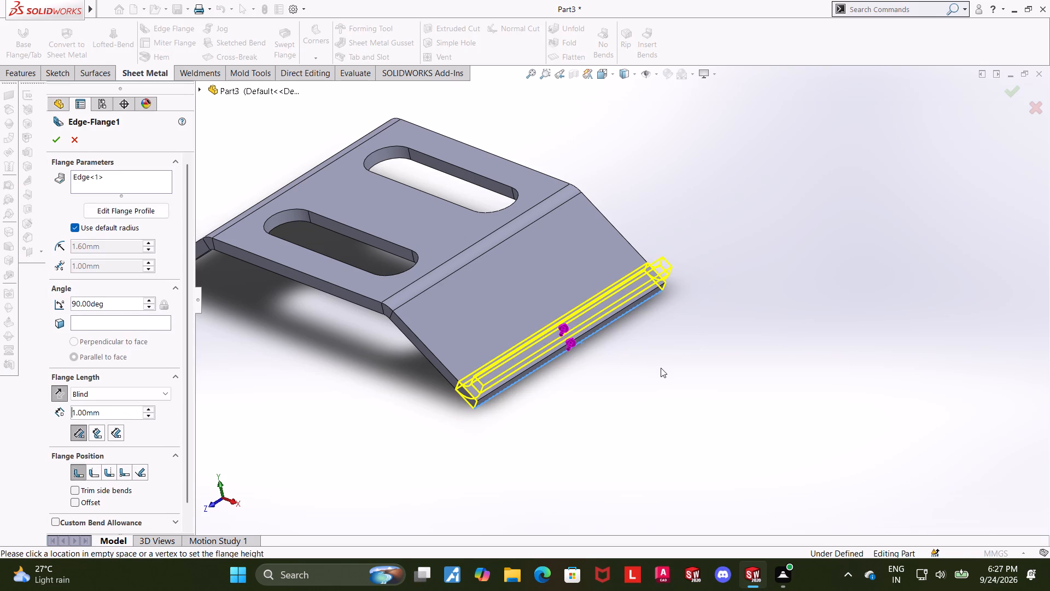
{"action": "middle_click_drag", "start_coordinate": [660, 371], "coordinate": [695, 386]}
{"action": "scroll", "coordinate": [662, 372], "scroll_direction": "up", "scroll_amount": 1}
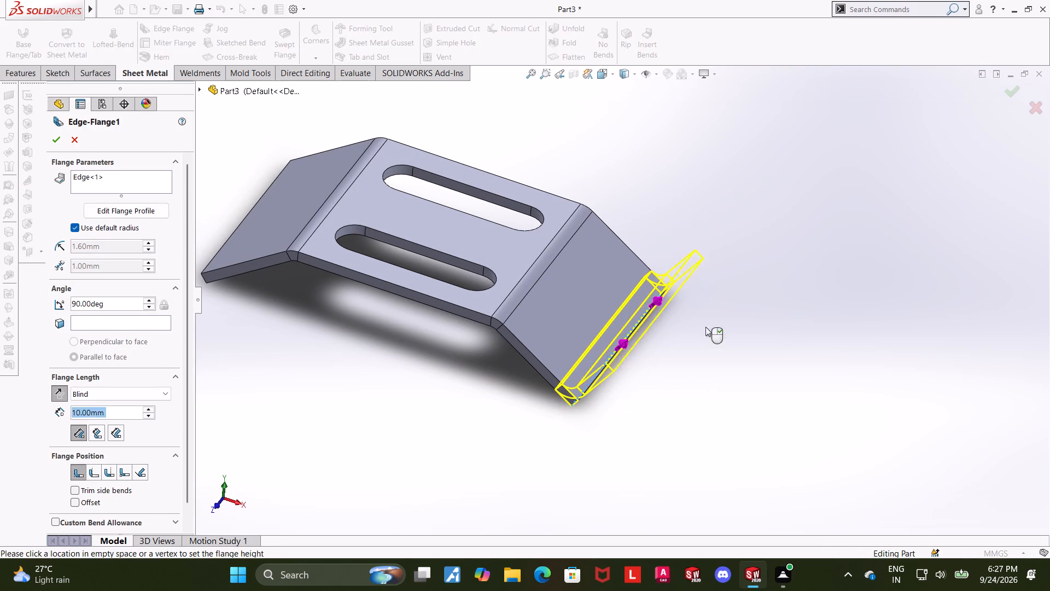
{"action": "left_click", "coordinate": [721, 277]}
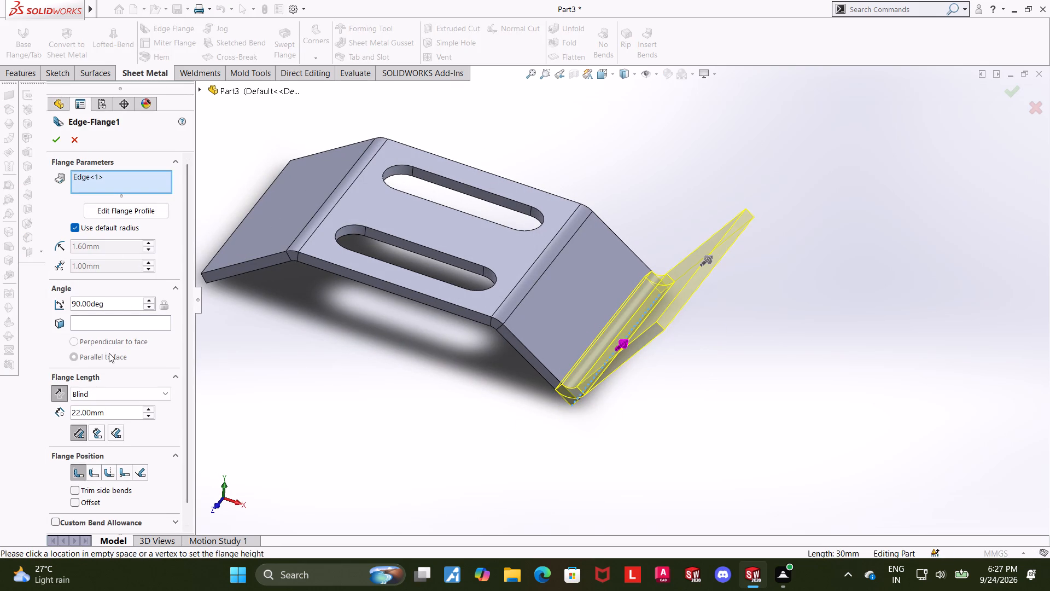
{"action": "left_click_drag", "start_coordinate": [120, 308], "coordinate": [21, 308]}
{"action": "type", "text": "35"}
{"action": "key", "text": "Return"}
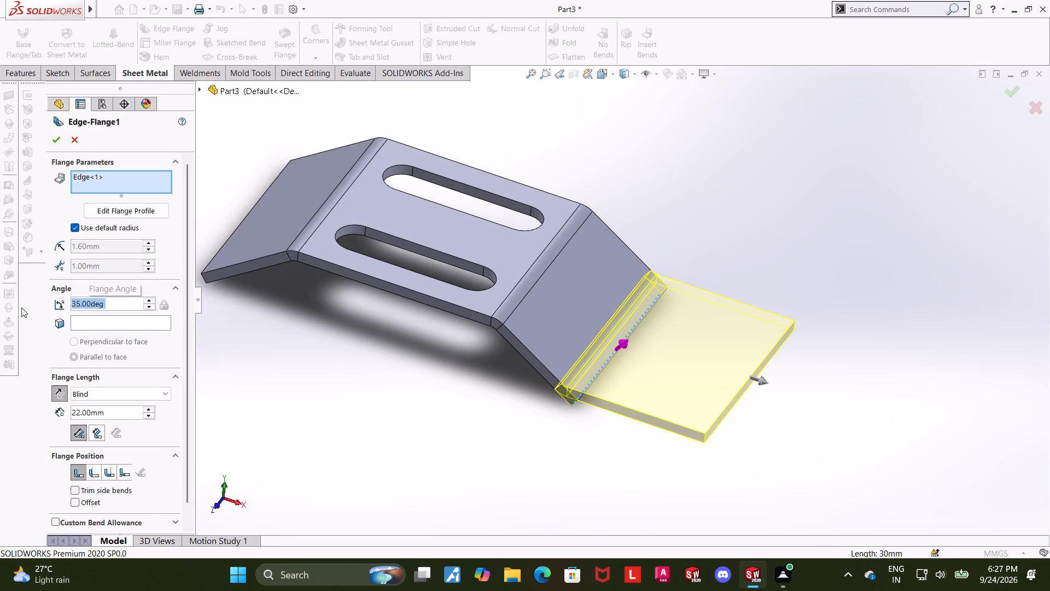
Set the flange position to Material Outside, keeping its length measured from the outer virtual sharp.
{"action": "middle_click_drag", "start_coordinate": [661, 430], "coordinate": [687, 351]}
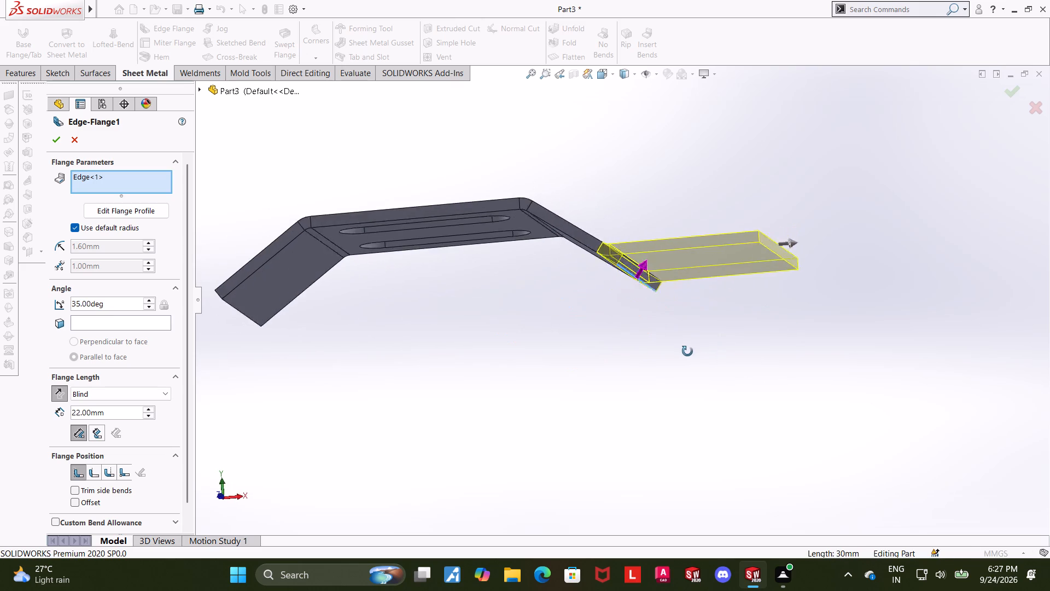
{"action": "middle_click_drag", "start_coordinate": [687, 351], "coordinate": [699, 372]}
{"action": "scroll", "coordinate": [699, 370], "scroll_direction": "up", "scroll_amount": 1}
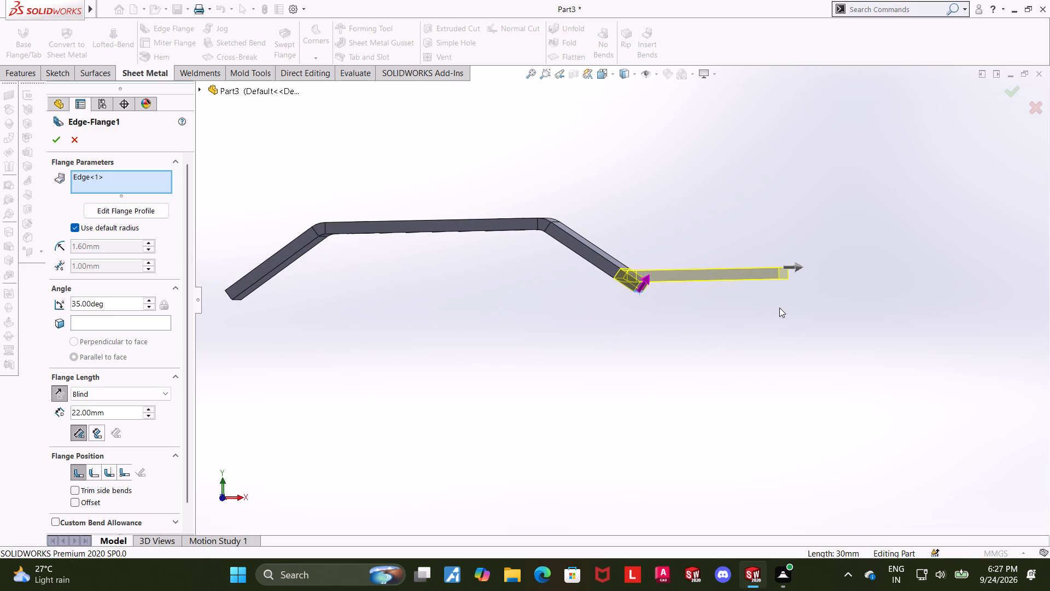
{"action": "scroll", "coordinate": [740, 308], "scroll_direction": "down", "scroll_amount": 1}
{"action": "scroll", "coordinate": [691, 302], "scroll_direction": "down", "scroll_amount": 3}
{"action": "middle_click_drag", "start_coordinate": [694, 304], "coordinate": [705, 312]}
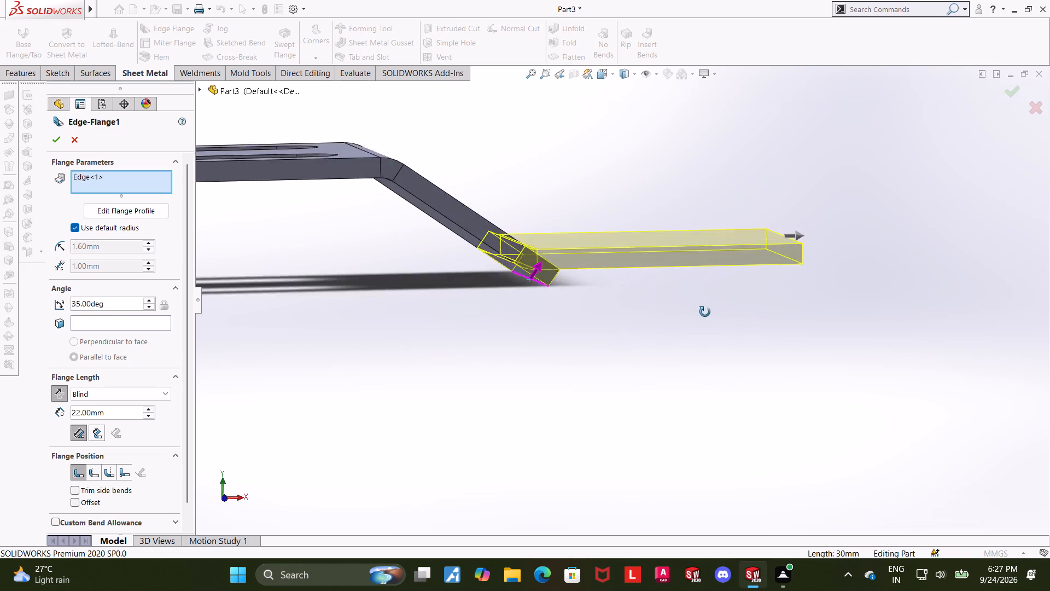
{"action": "middle_click_drag", "start_coordinate": [705, 312], "coordinate": [693, 314]}
{"action": "left_click", "coordinate": [599, 71]}
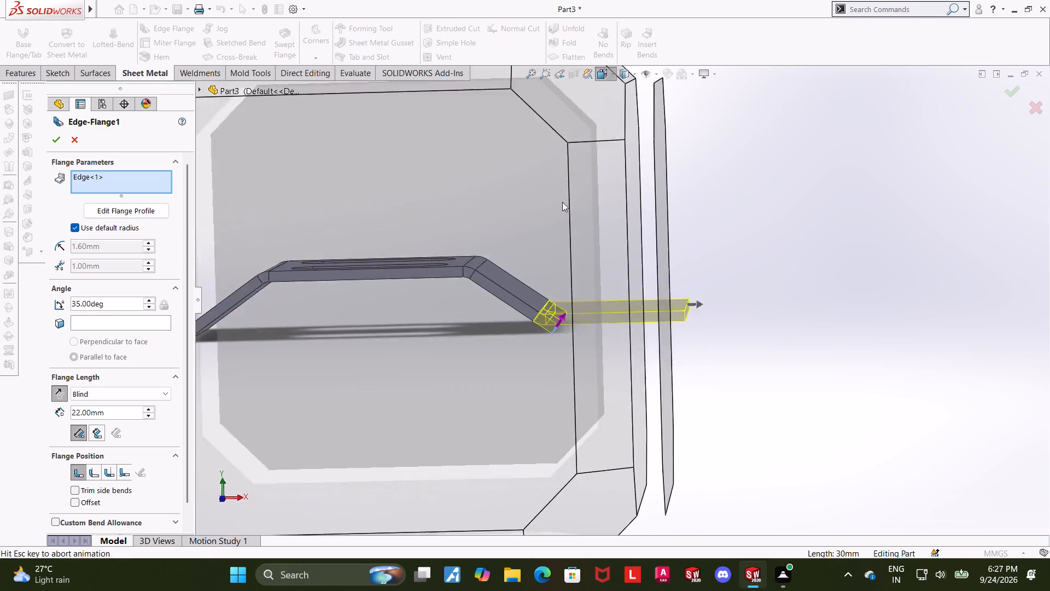
{"action": "left_click", "coordinate": [541, 370]}
{"action": "scroll", "coordinate": [845, 310], "scroll_direction": "down", "scroll_amount": 3}
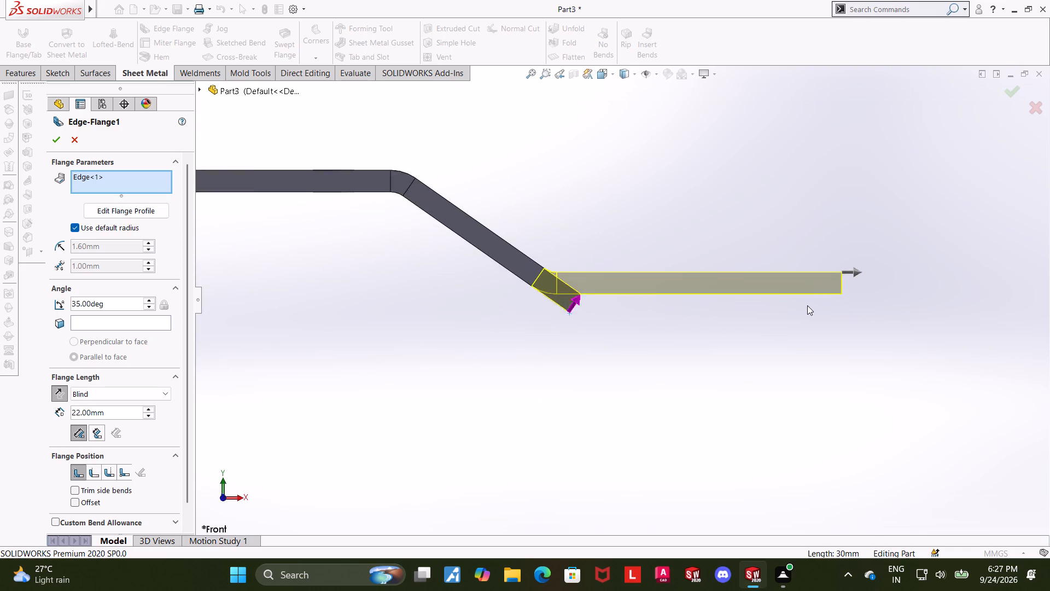
{"action": "scroll", "coordinate": [807, 305], "scroll_direction": "down", "scroll_amount": 2}
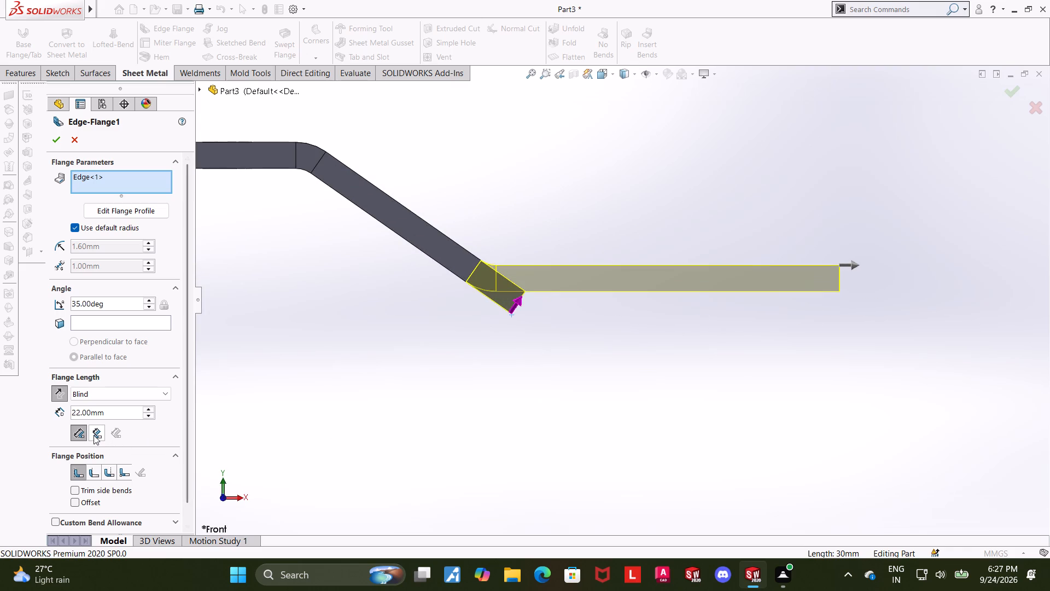
{"action": "left_click", "coordinate": [94, 434]}
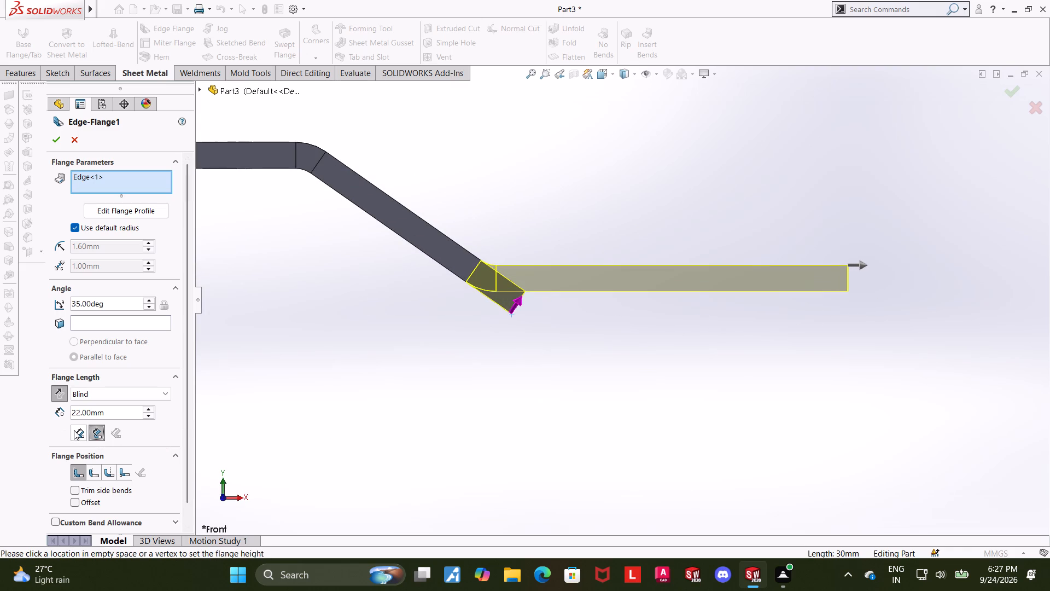
{"action": "left_click", "coordinate": [74, 431]}
{"action": "left_click", "coordinate": [95, 469]}
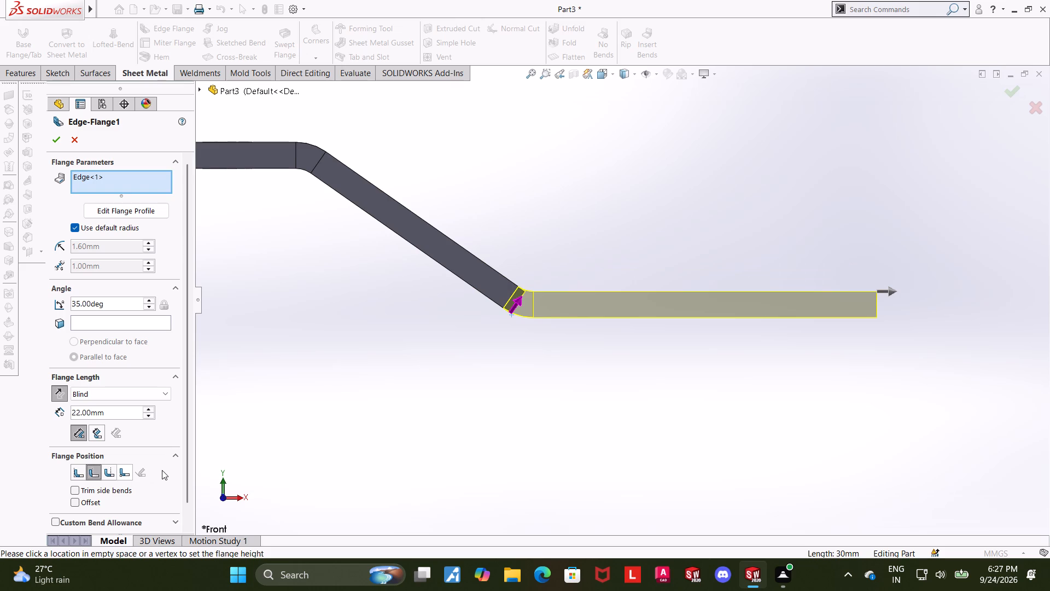
Set the flange length to 76-30.4 mm, reduce it to 45.6-12.6 mm, and accept the edge flange.
{"action": "scroll", "coordinate": [162, 470], "scroll_direction": "up", "scroll_amount": 3}
{"action": "scroll", "coordinate": [629, 370], "scroll_direction": "up", "scroll_amount": 3}
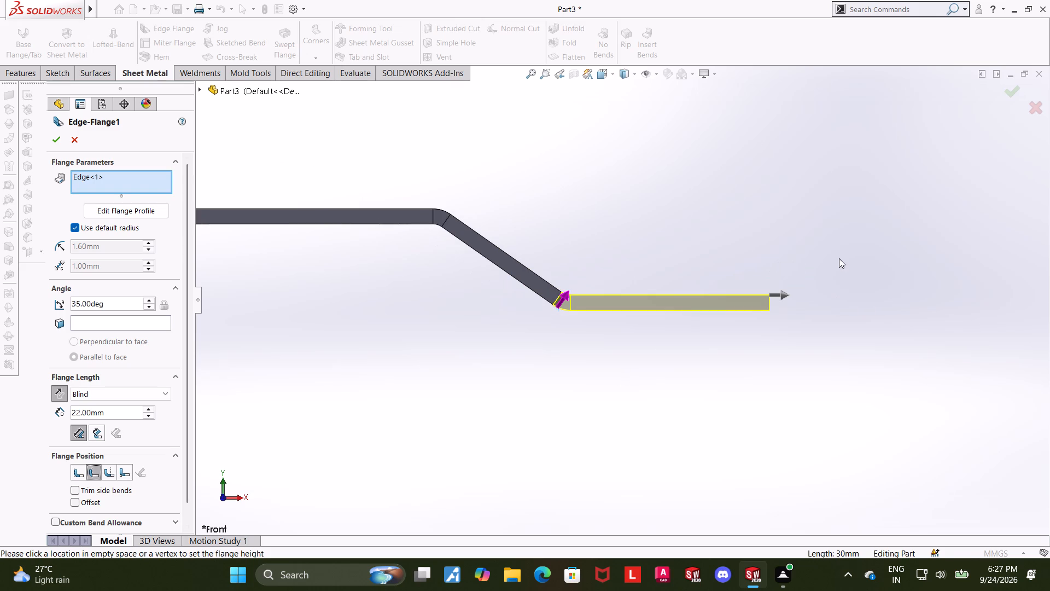
{"action": "middle_click_drag", "start_coordinate": [830, 259], "coordinate": [832, 358]}
{"action": "scroll", "coordinate": [827, 356], "scroll_direction": "up", "scroll_amount": 3}
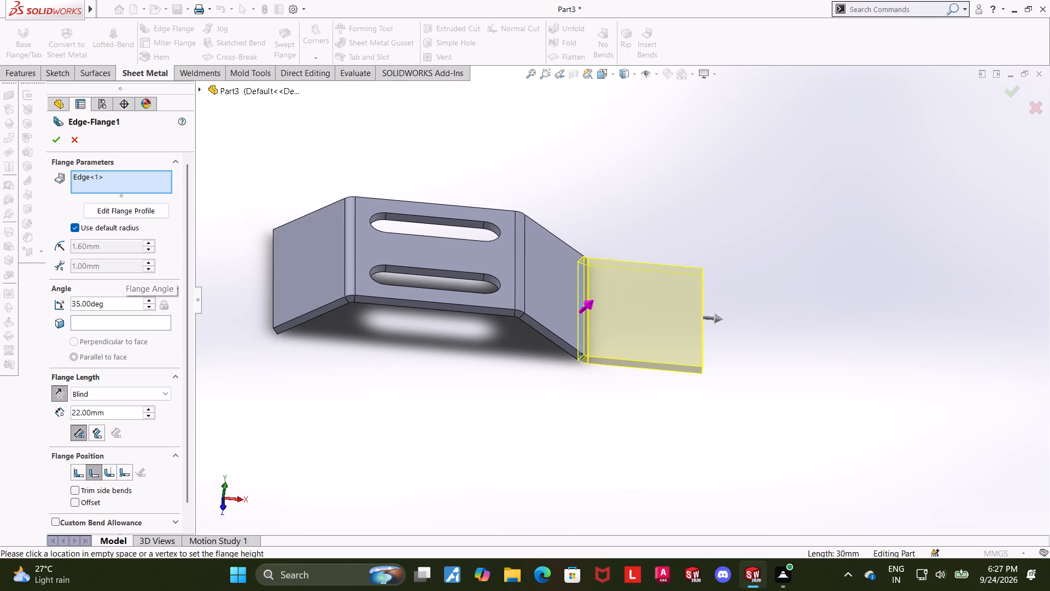
{"action": "left_click_drag", "start_coordinate": [118, 302], "coordinate": [61, 304]}
{"action": "left_click", "coordinate": [267, 372]}
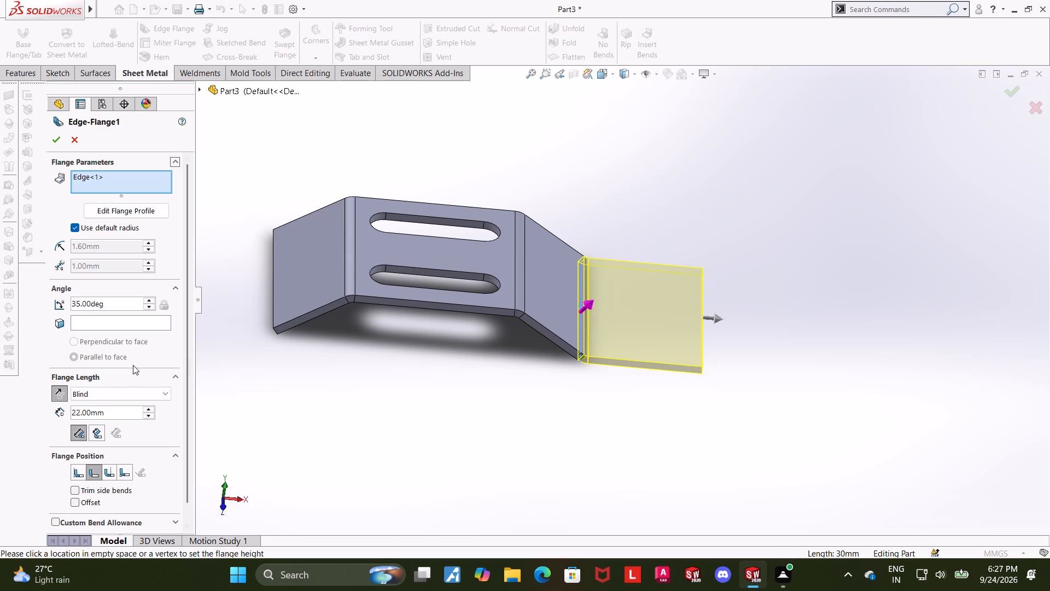
{"action": "left_click_drag", "start_coordinate": [120, 413], "coordinate": [17, 415]}
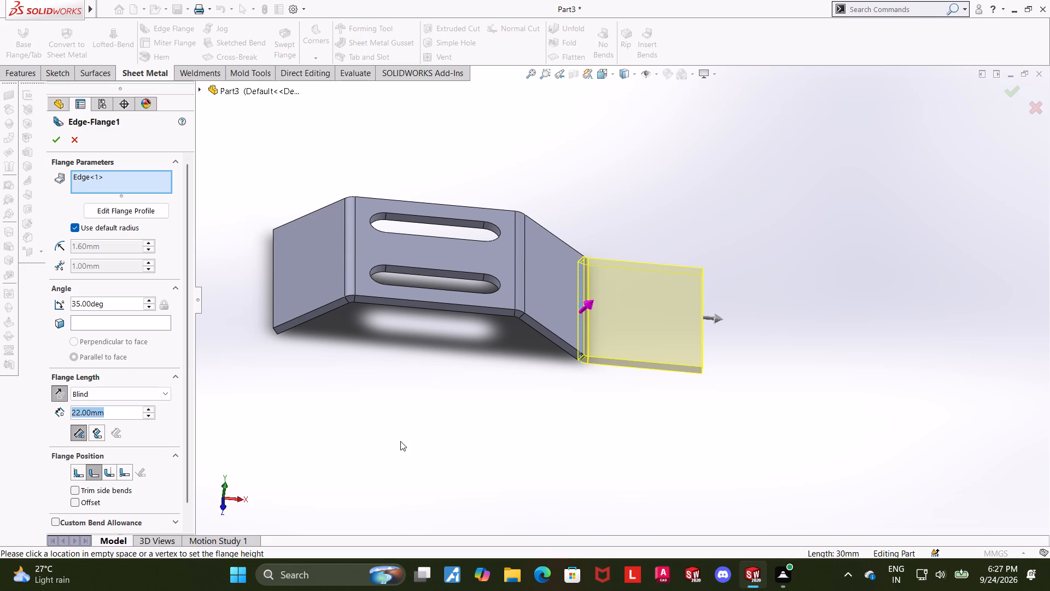
{"action": "type", "text": "76-"}
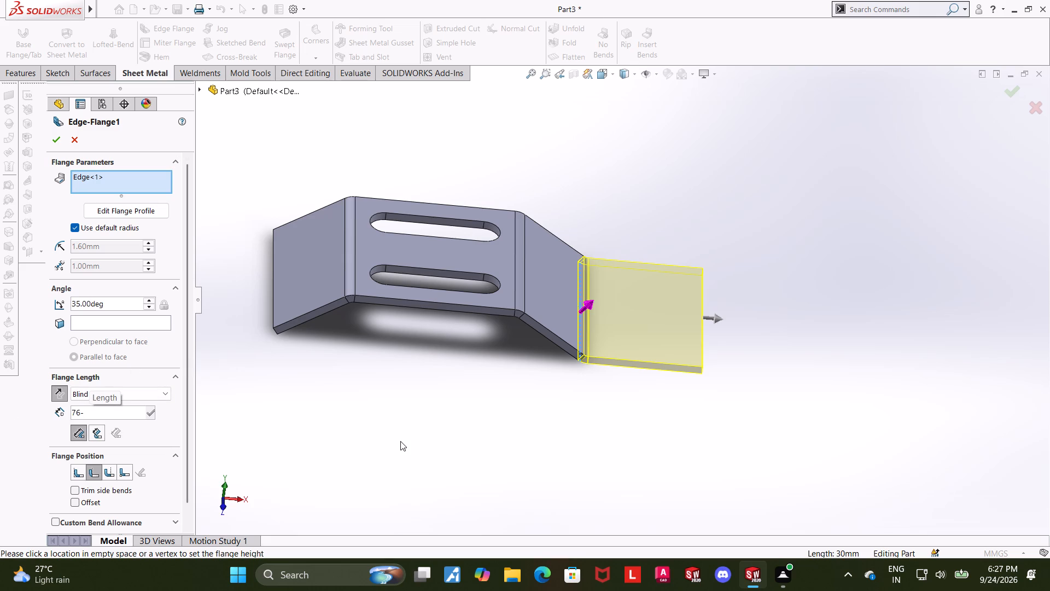
{"action": "type", "text": "30.4"}
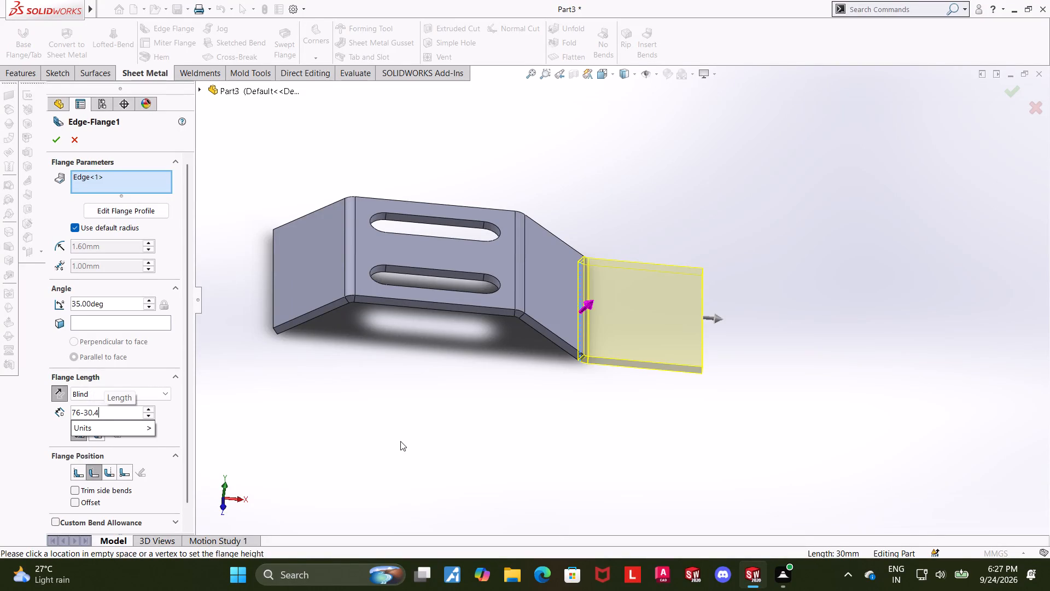
{"action": "key", "text": "Return"}
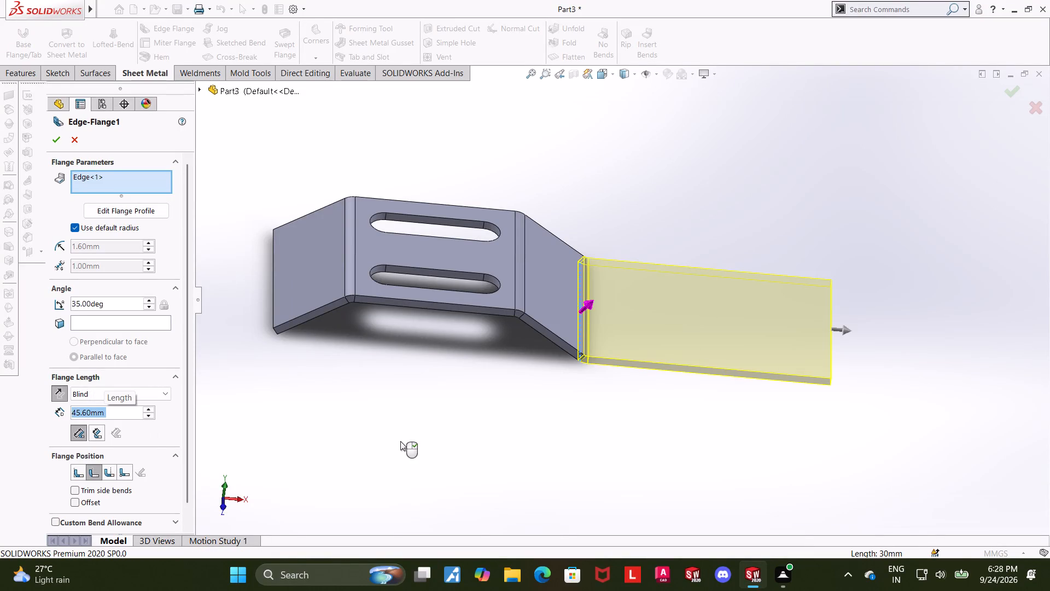
{"action": "type", "text": "45"}
{"action": "type", "text": ".6-"}
{"action": "type", "text": "12.6"}
{"action": "key", "text": "Return"}
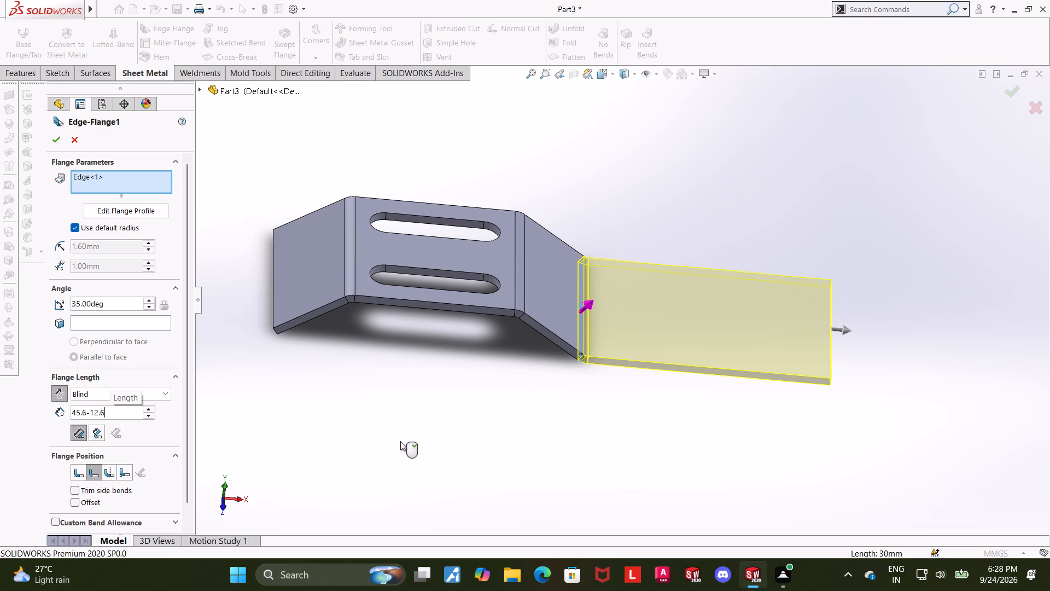
{"action": "key", "text": "Return"}
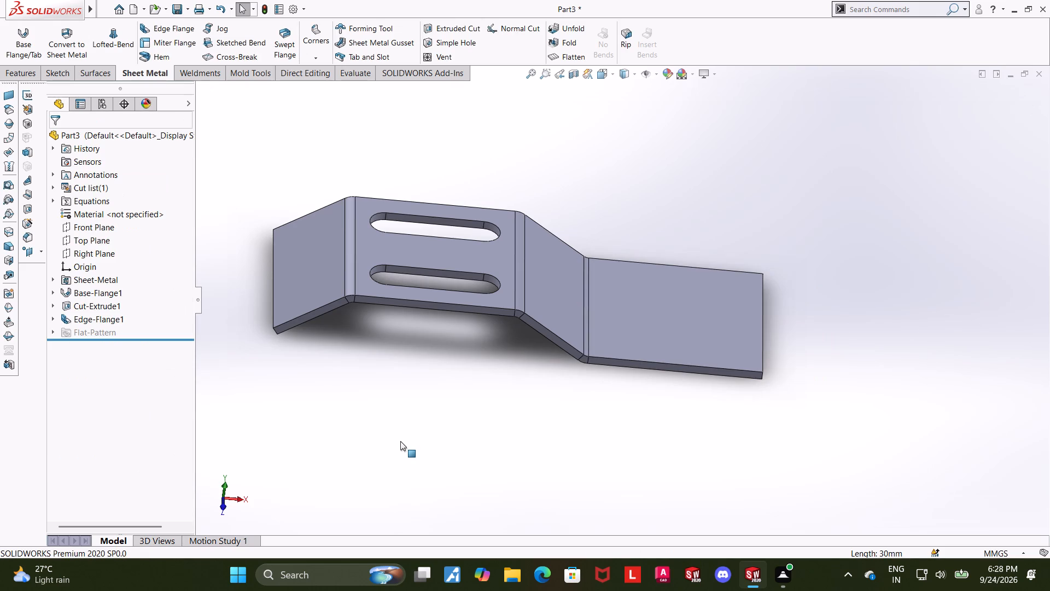
Edit the new edge flange and set its length to 33-12.6 mm.
{"action": "left_click", "coordinate": [107, 322]}
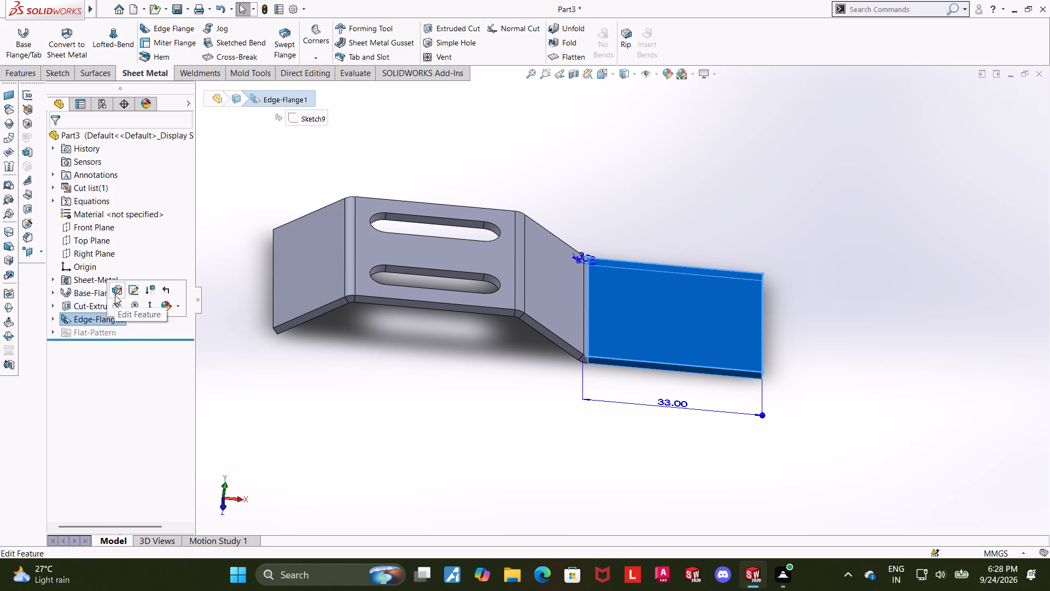
{"action": "left_click", "coordinate": [115, 295]}
{"action": "left_click_drag", "start_coordinate": [136, 418], "coordinate": [25, 408]}
{"action": "type", "text": "33-12.6"}
{"action": "key", "text": "Return"}
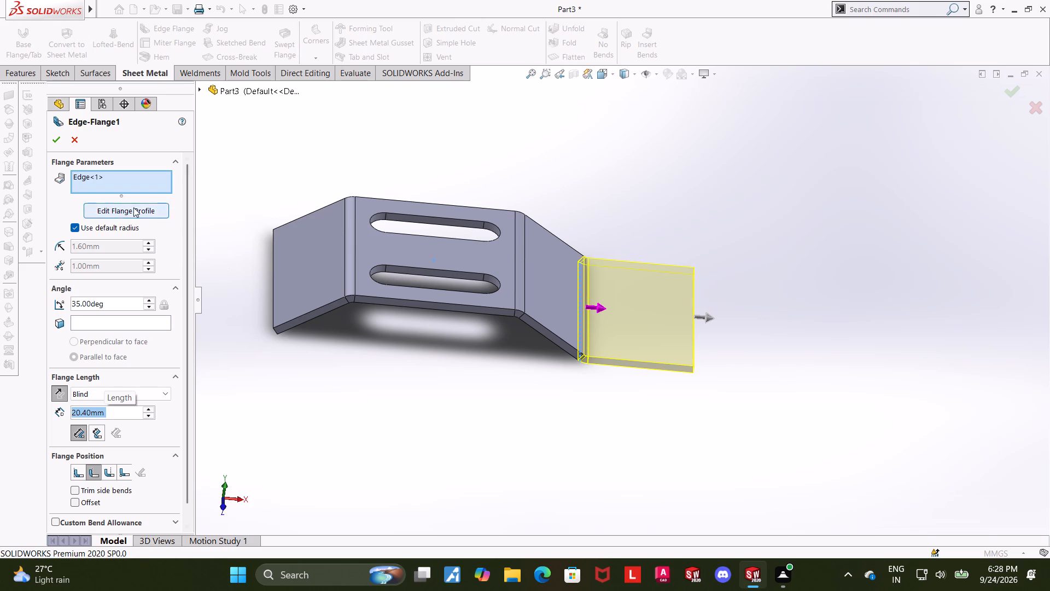
Open the edge flange's profile sketch for editing, viewed from the top.
{"action": "left_click", "coordinate": [602, 75]}
{"action": "left_click", "coordinate": [536, 314]}
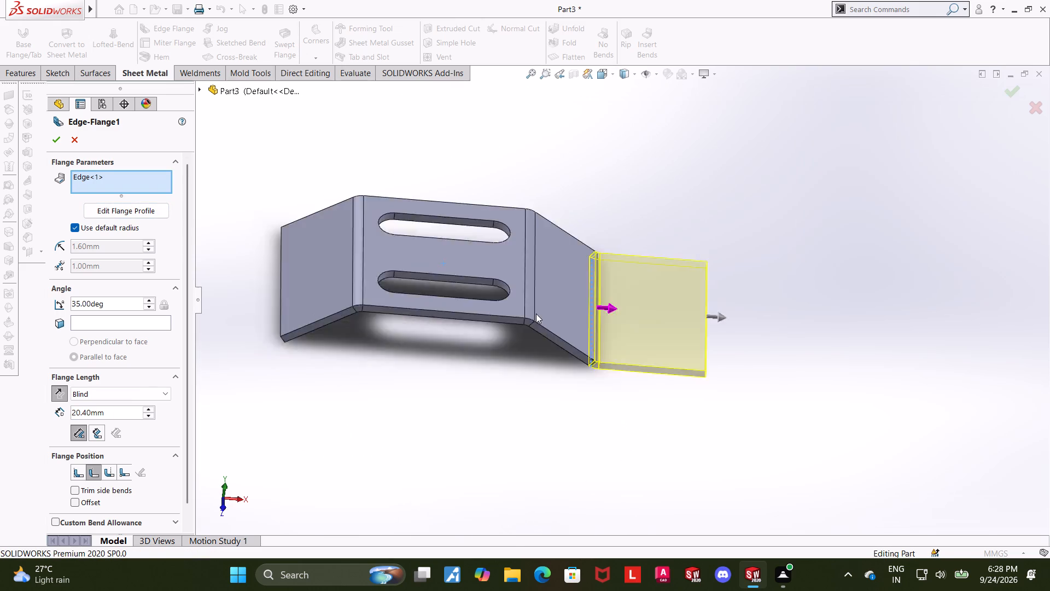
{"action": "left_click", "coordinate": [148, 213]}
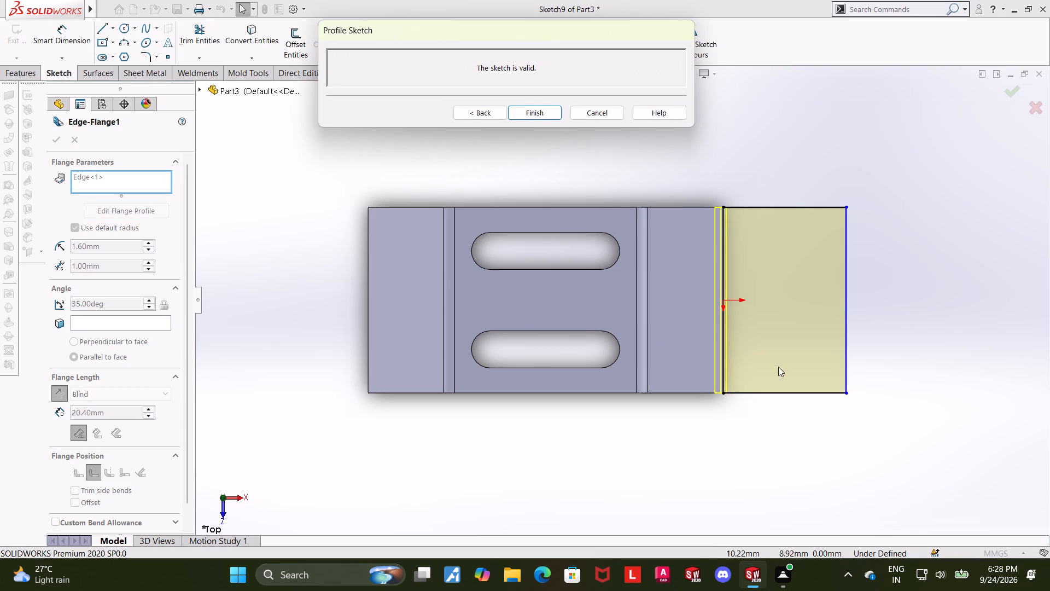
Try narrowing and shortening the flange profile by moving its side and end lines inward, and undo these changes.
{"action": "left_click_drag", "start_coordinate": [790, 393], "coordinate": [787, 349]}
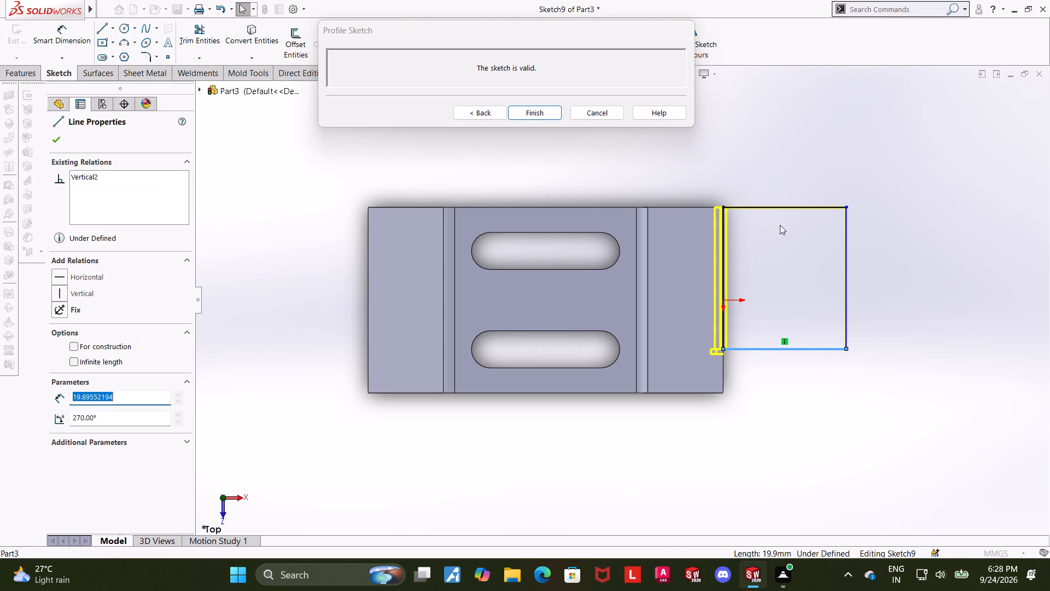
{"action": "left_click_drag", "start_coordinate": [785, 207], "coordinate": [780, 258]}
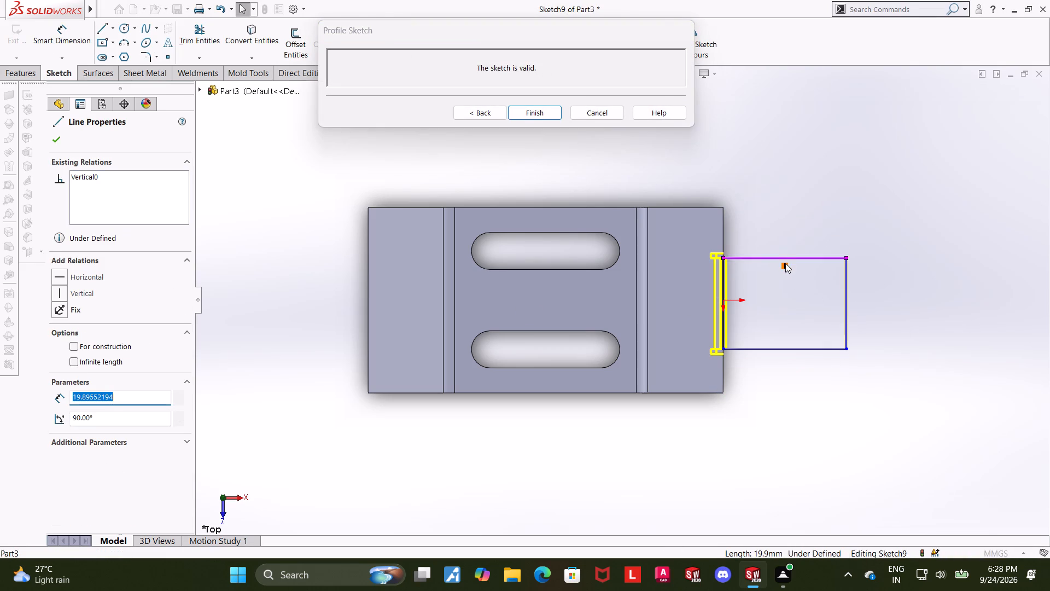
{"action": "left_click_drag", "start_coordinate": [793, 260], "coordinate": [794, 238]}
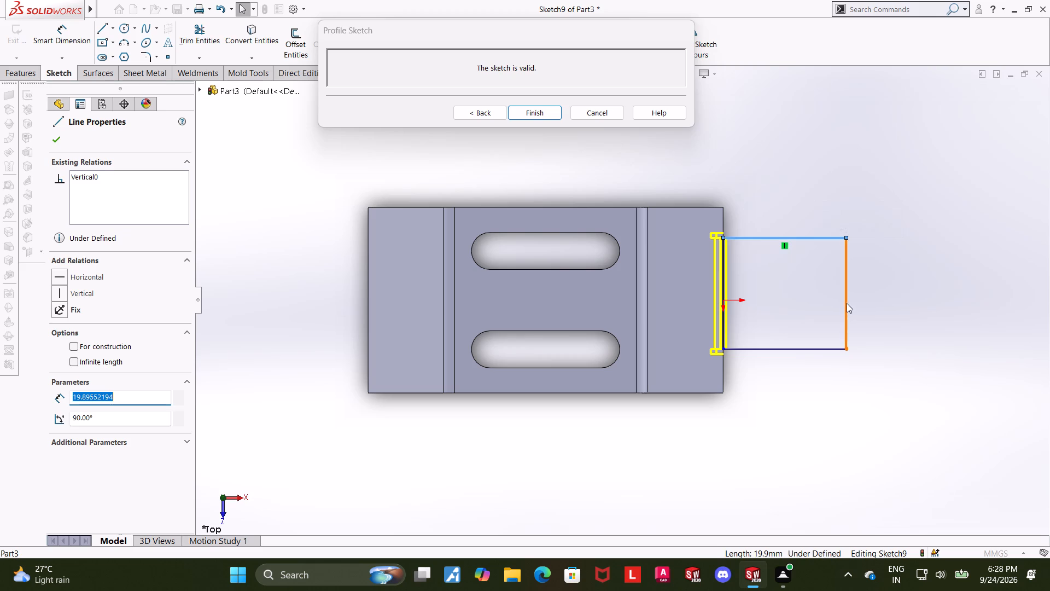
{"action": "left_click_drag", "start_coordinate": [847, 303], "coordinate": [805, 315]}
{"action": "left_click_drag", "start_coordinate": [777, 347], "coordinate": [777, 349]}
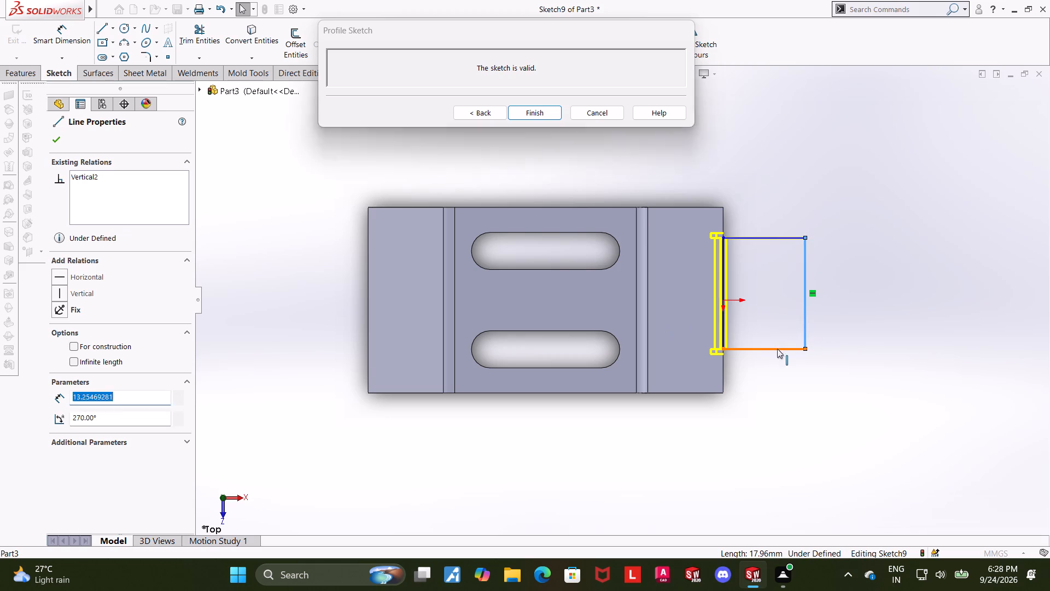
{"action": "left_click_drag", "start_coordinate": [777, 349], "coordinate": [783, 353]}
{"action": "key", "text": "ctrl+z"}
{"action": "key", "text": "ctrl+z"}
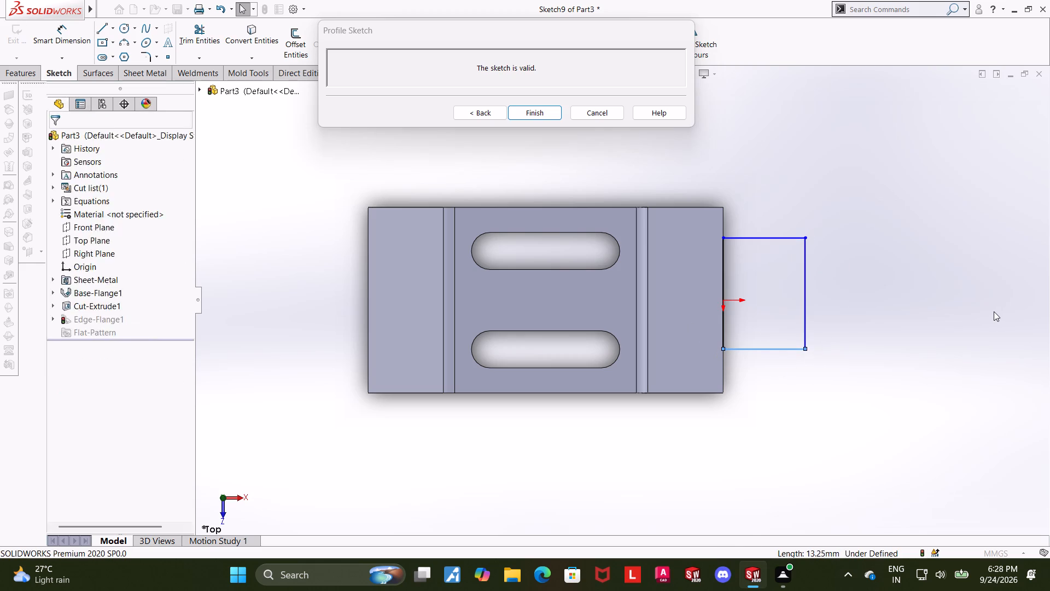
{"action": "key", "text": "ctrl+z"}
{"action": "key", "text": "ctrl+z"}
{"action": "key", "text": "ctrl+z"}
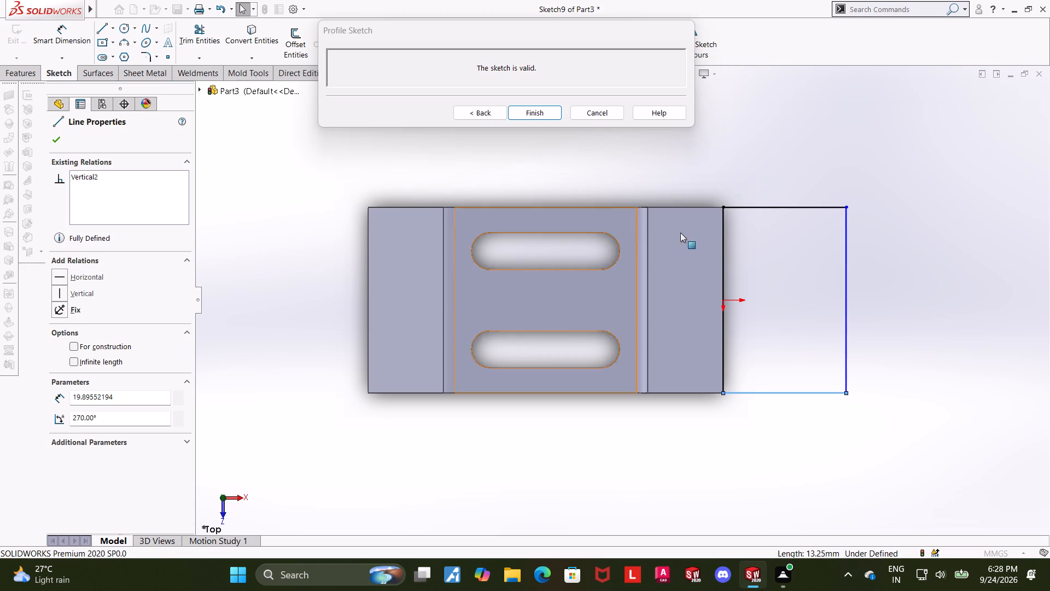
Narrow the flange profile by moving both side lines inward from the sheet's side edges, leaving its outer end in place.
{"action": "left_click_drag", "start_coordinate": [770, 208], "coordinate": [772, 261]}
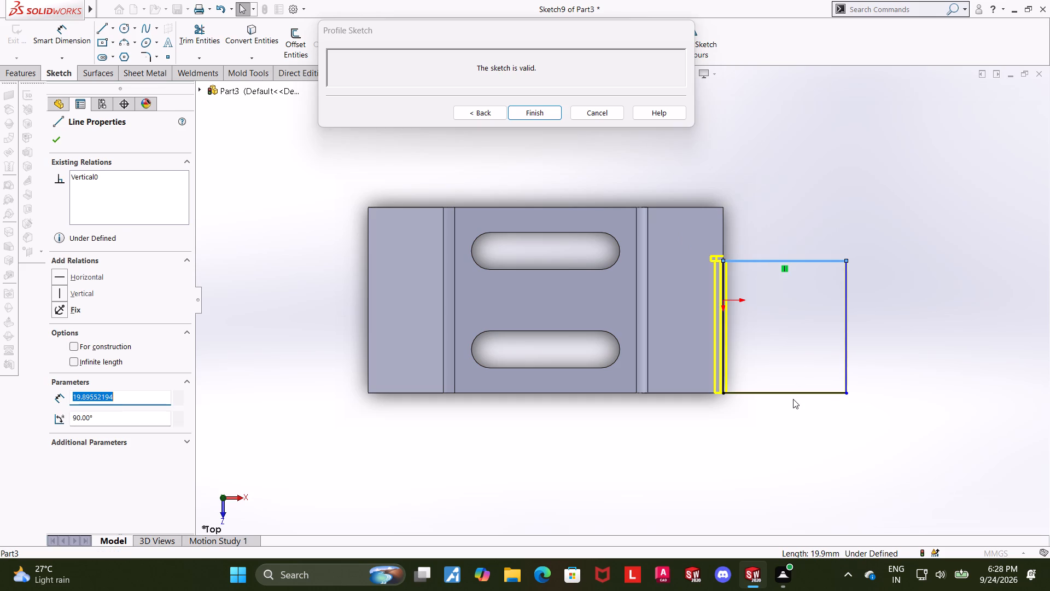
{"action": "left_click_drag", "start_coordinate": [792, 395], "coordinate": [796, 340]}
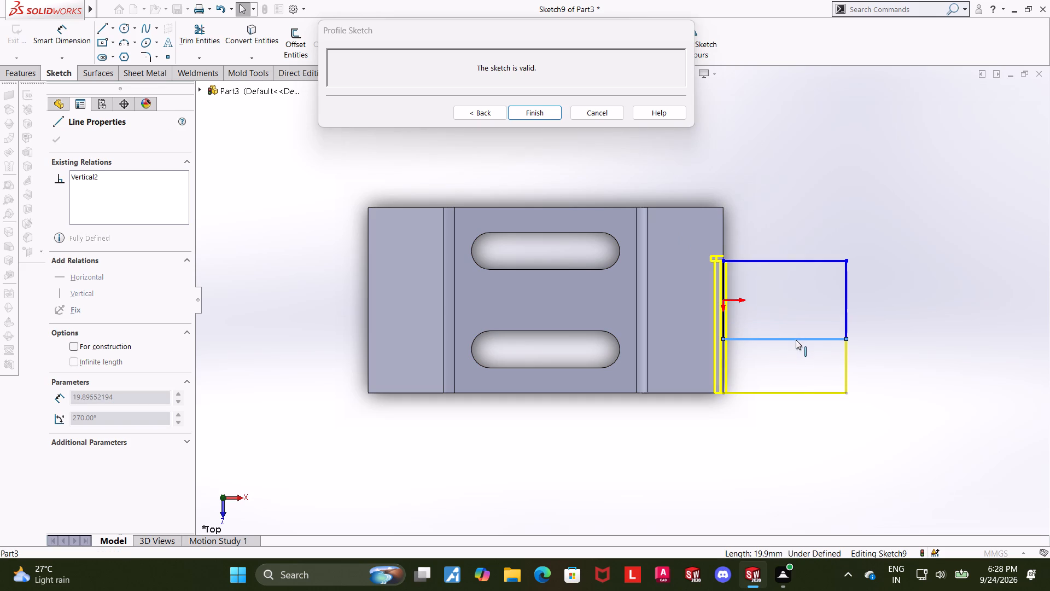
{"action": "left_click_drag", "start_coordinate": [796, 340], "coordinate": [796, 346]}
{"action": "left_click", "coordinate": [969, 304]}
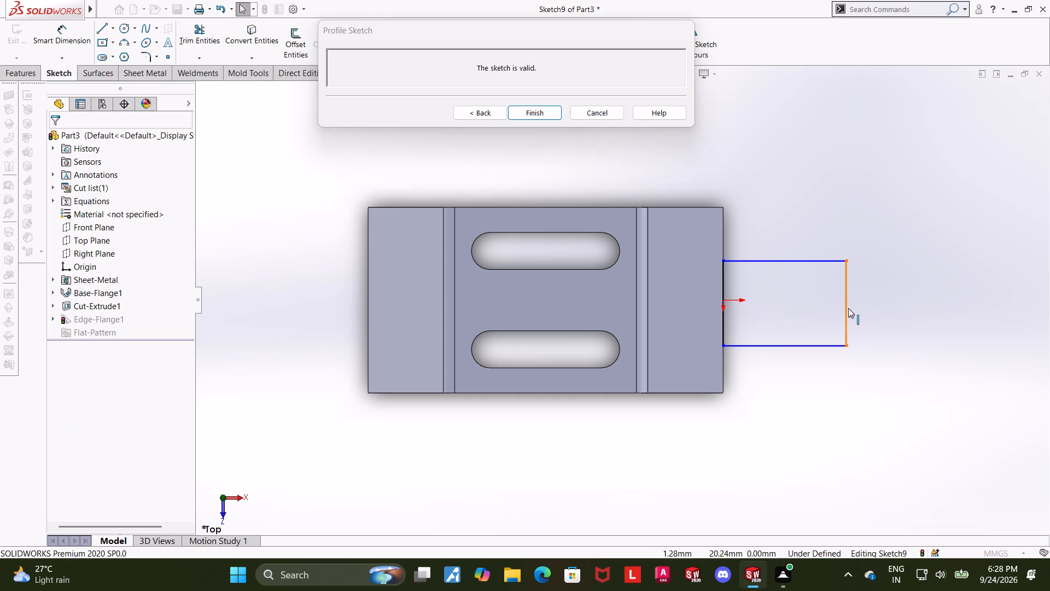
Constrain the midpoints of the flange profile's outer end line and its line on the sheet edge with a Vertical relation.
{"action": "left_click", "coordinate": [847, 304]}
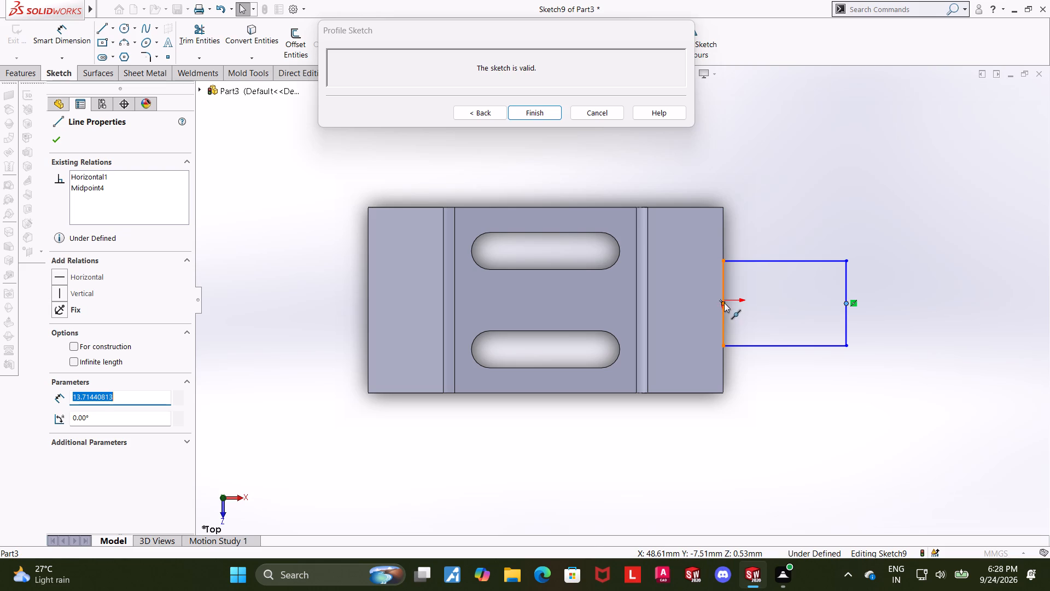
{"action": "left_click", "coordinate": [724, 302], "text": "ctrl"}
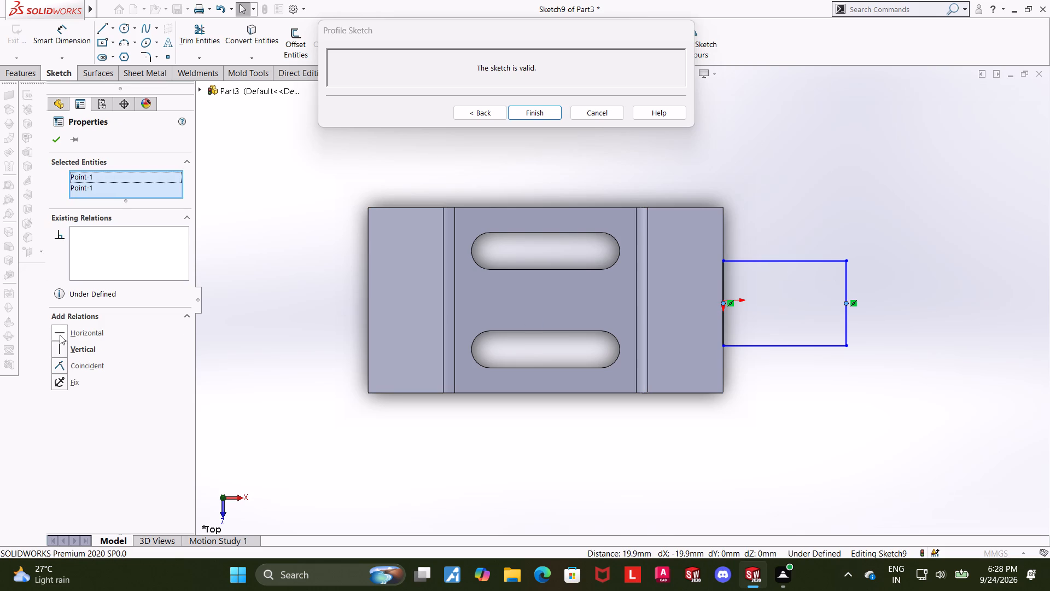
{"action": "left_click", "coordinate": [60, 335]}
{"action": "right_click", "coordinate": [108, 234]}
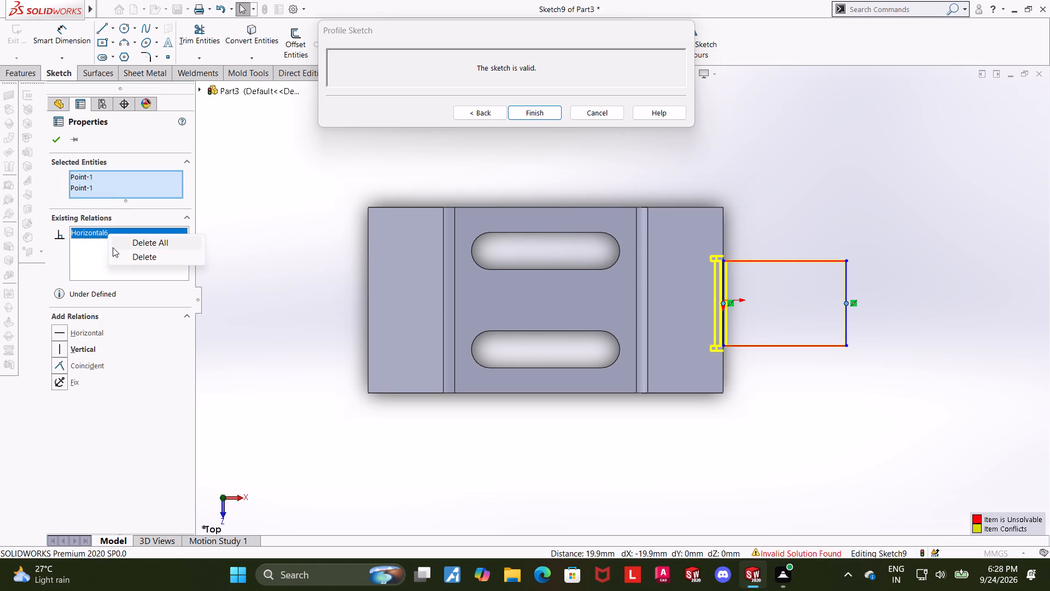
{"action": "left_click", "coordinate": [132, 256]}
{"action": "left_click", "coordinate": [55, 351]}
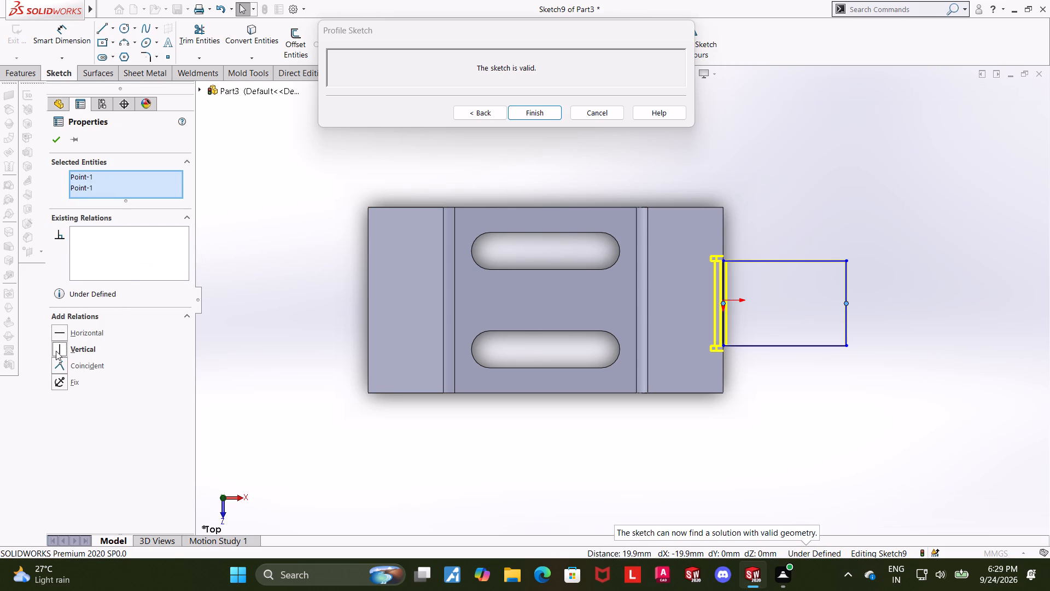
{"action": "left_click", "coordinate": [59, 142]}
{"action": "left_click", "coordinate": [901, 426]}
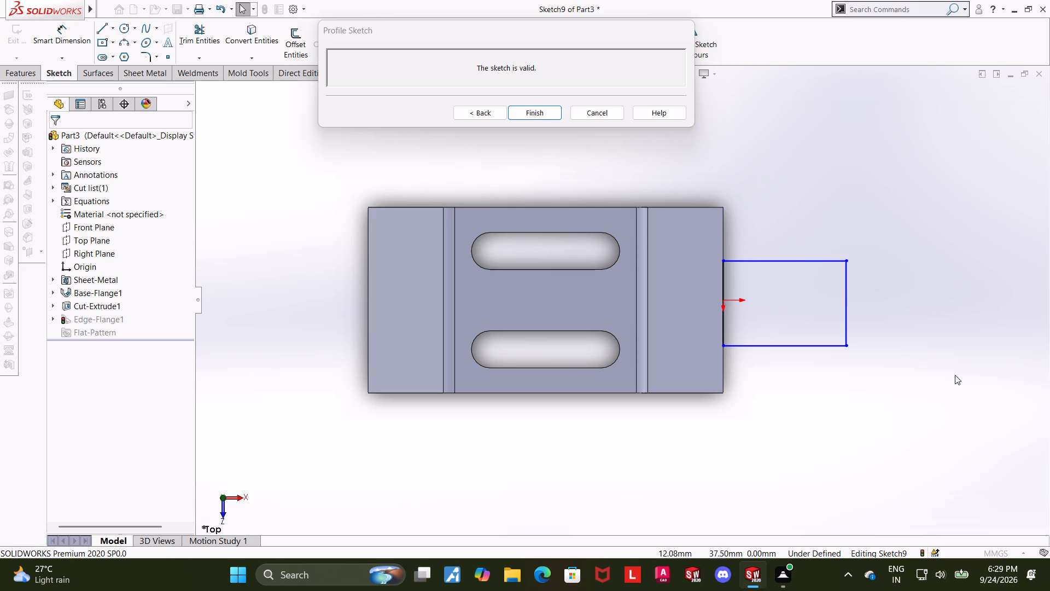
Dimension the flange profile's outer end line from the midpoint of the bracket's lower middle edge, setting the distance to 76/2 mm.
{"action": "middle_click_drag", "start_coordinate": [861, 398], "coordinate": [858, 240]}
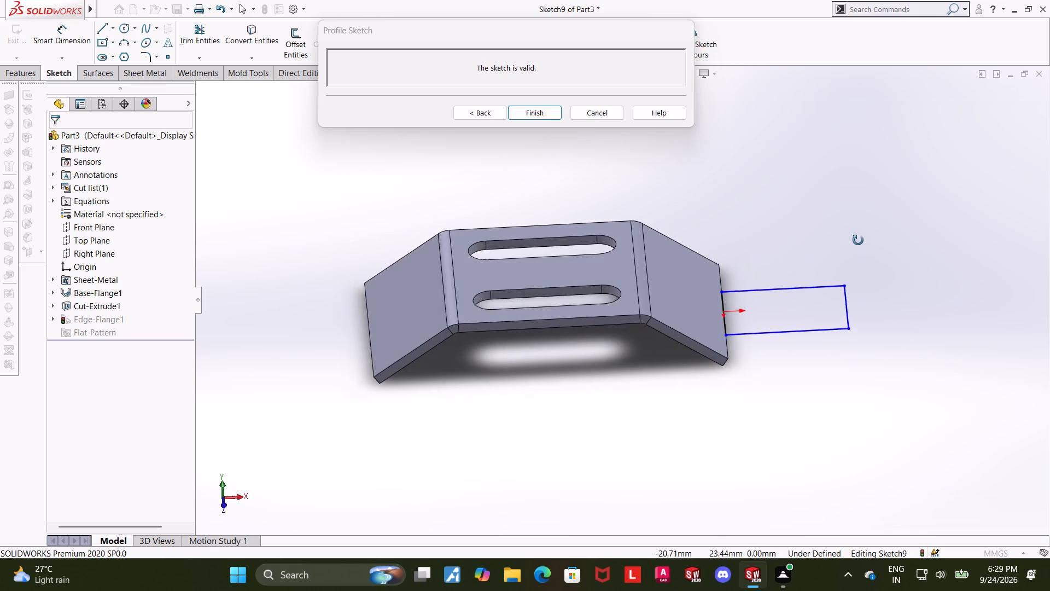
{"action": "middle_click_drag", "start_coordinate": [858, 240], "coordinate": [866, 202]}
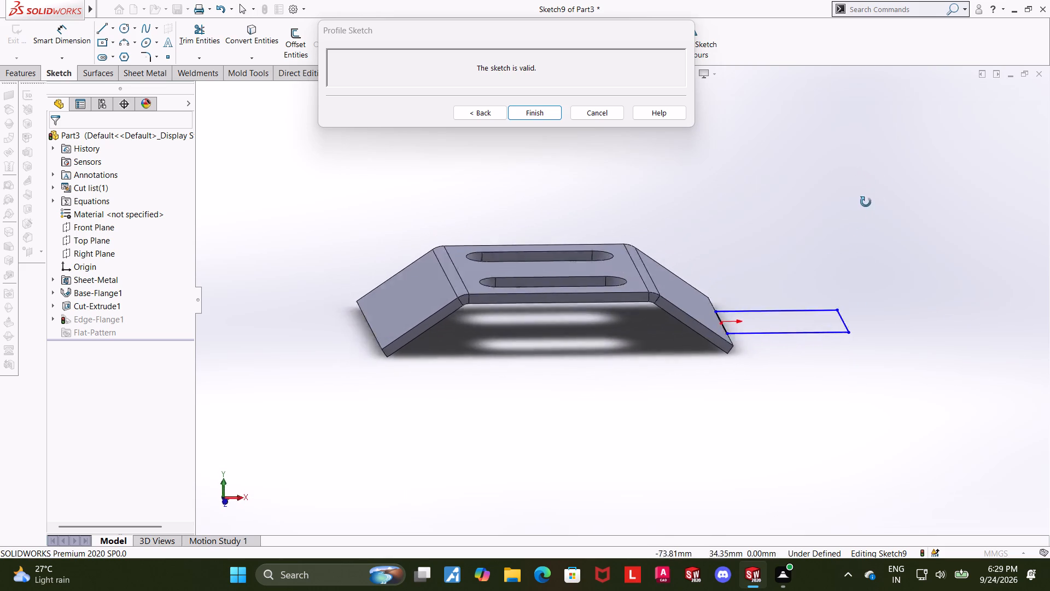
{"action": "middle_click_drag", "start_coordinate": [866, 202], "coordinate": [857, 244]}
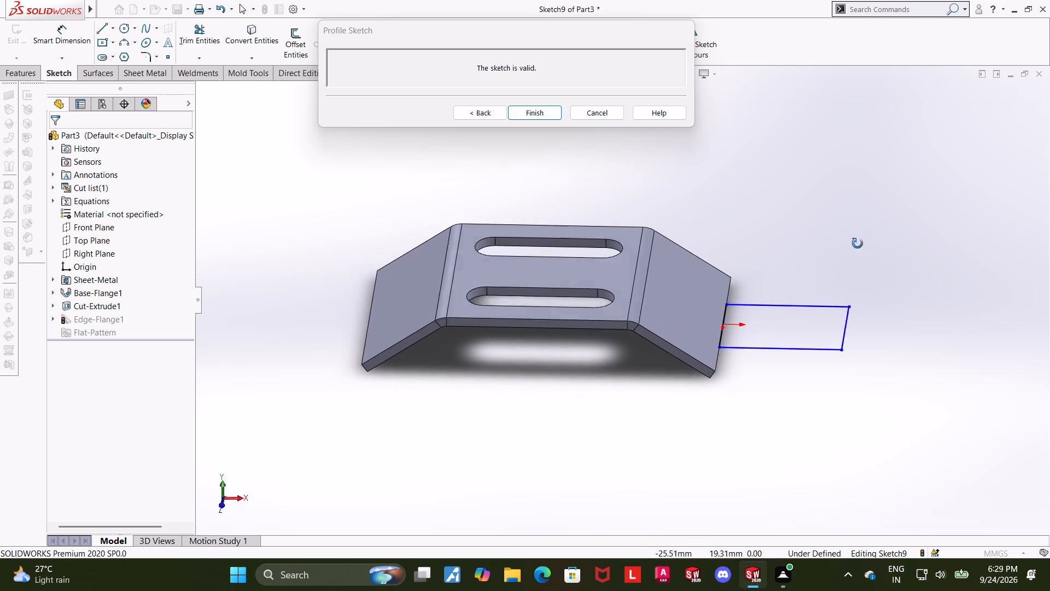
{"action": "middle_click_drag", "start_coordinate": [857, 244], "coordinate": [862, 239]}
{"action": "scroll", "coordinate": [866, 232], "scroll_direction": "up", "scroll_amount": 2}
{"action": "scroll", "coordinate": [631, 300], "scroll_direction": "down", "scroll_amount": 2}
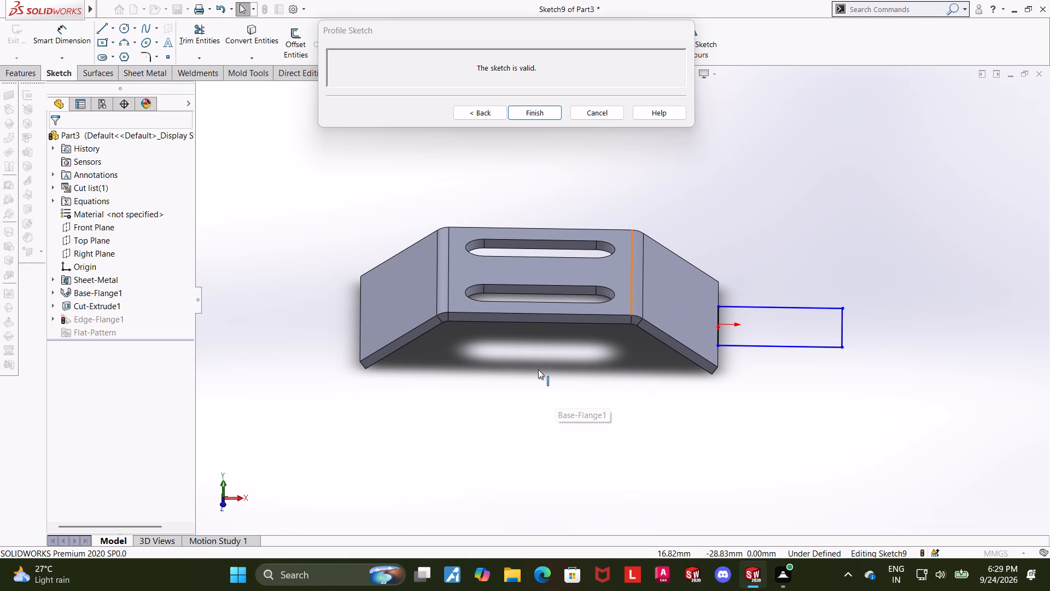
{"action": "middle_click_drag", "start_coordinate": [565, 376], "coordinate": [564, 416]}
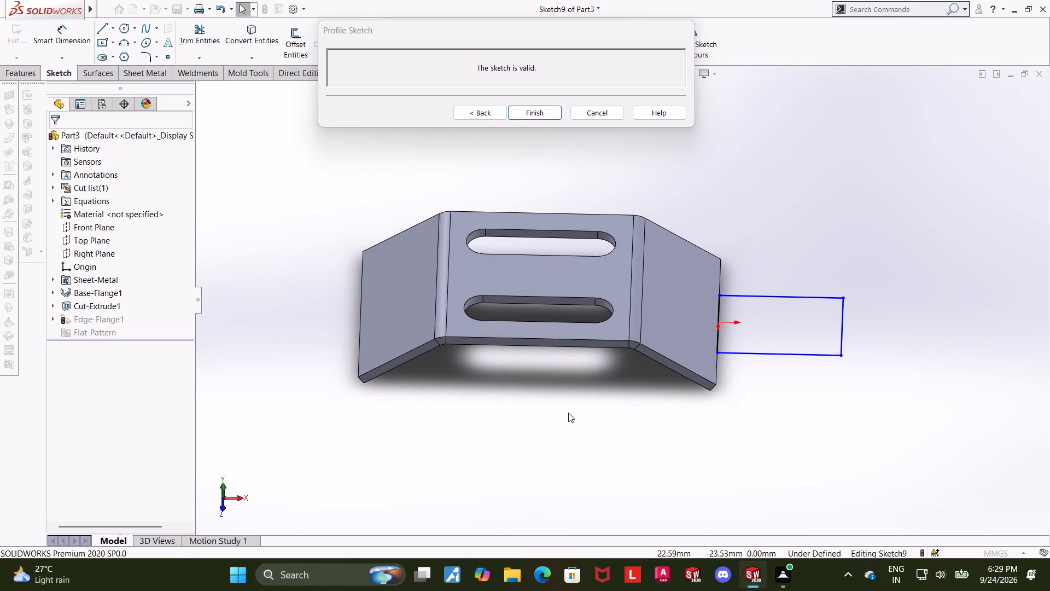
{"action": "scroll", "coordinate": [568, 412], "scroll_direction": "up", "scroll_amount": 4}
{"action": "middle_click_drag", "start_coordinate": [609, 375], "coordinate": [609, 401]}
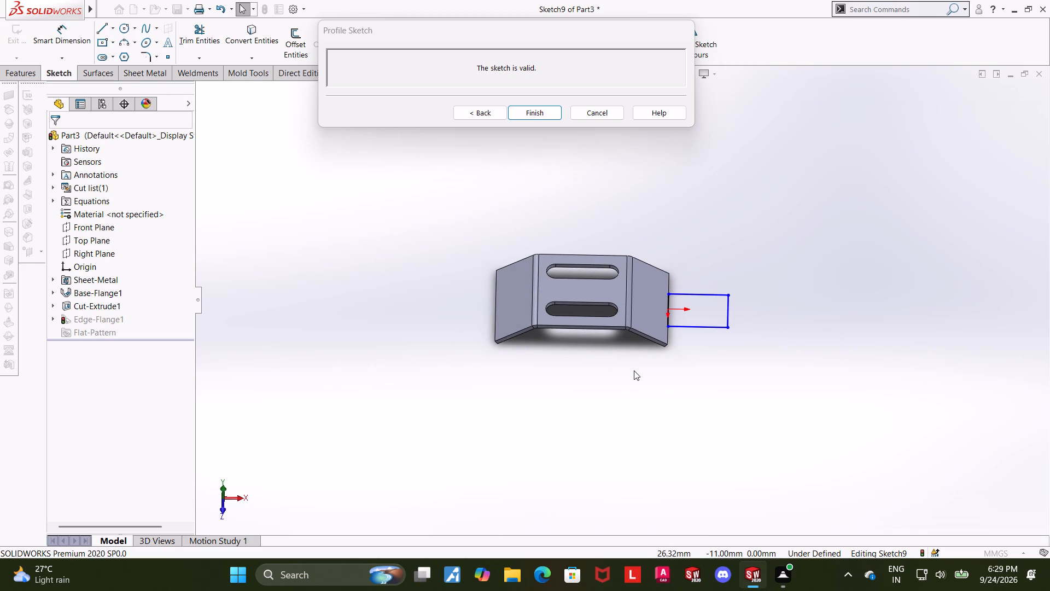
{"action": "middle_click", "coordinate": [637, 391]}
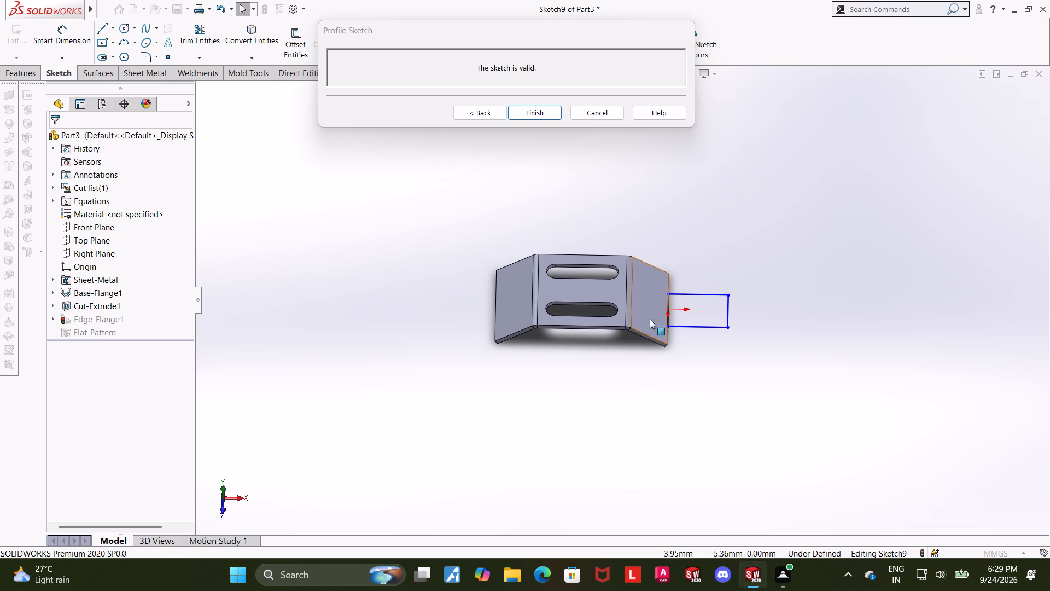
{"action": "scroll", "coordinate": [573, 329], "scroll_direction": "down", "scroll_amount": 2}
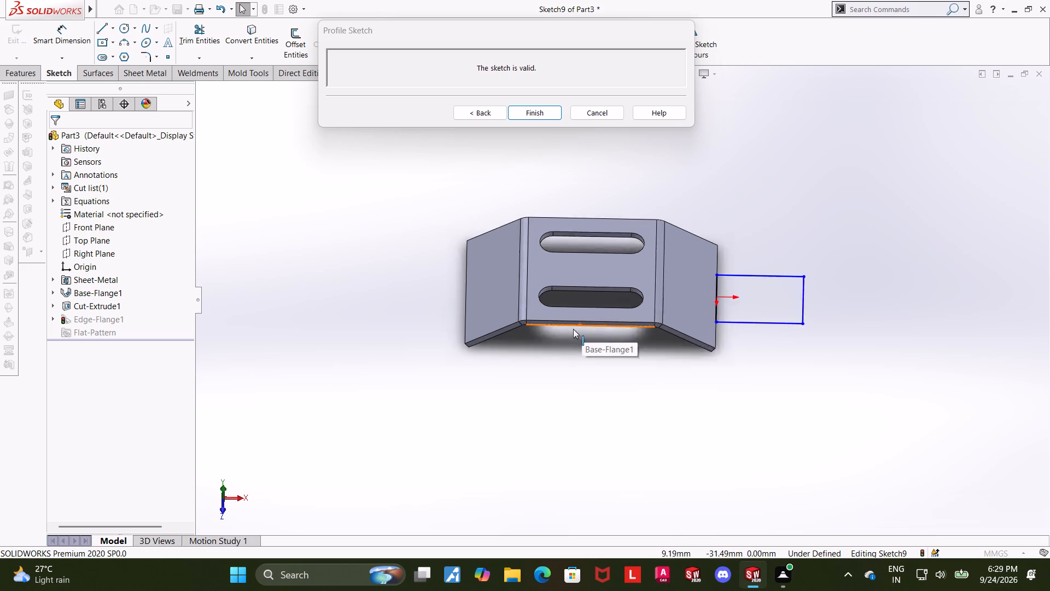
{"action": "scroll", "coordinate": [573, 329], "scroll_direction": "down", "scroll_amount": 3}
{"action": "scroll", "coordinate": [824, 360], "scroll_direction": "up", "scroll_amount": 1}
{"action": "left_click", "coordinate": [62, 34]}
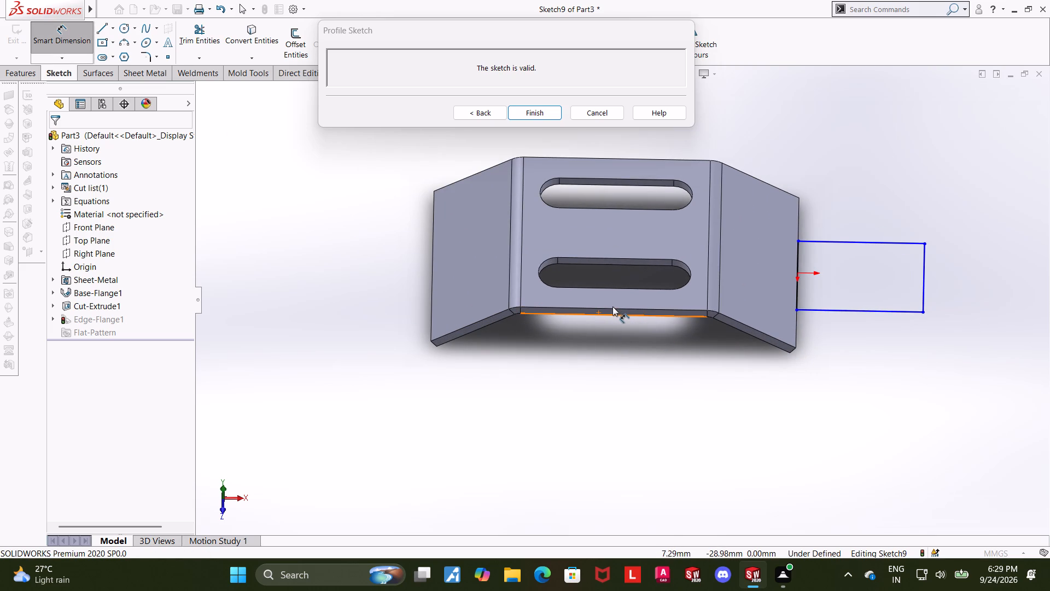
{"action": "left_click", "coordinate": [614, 308]}
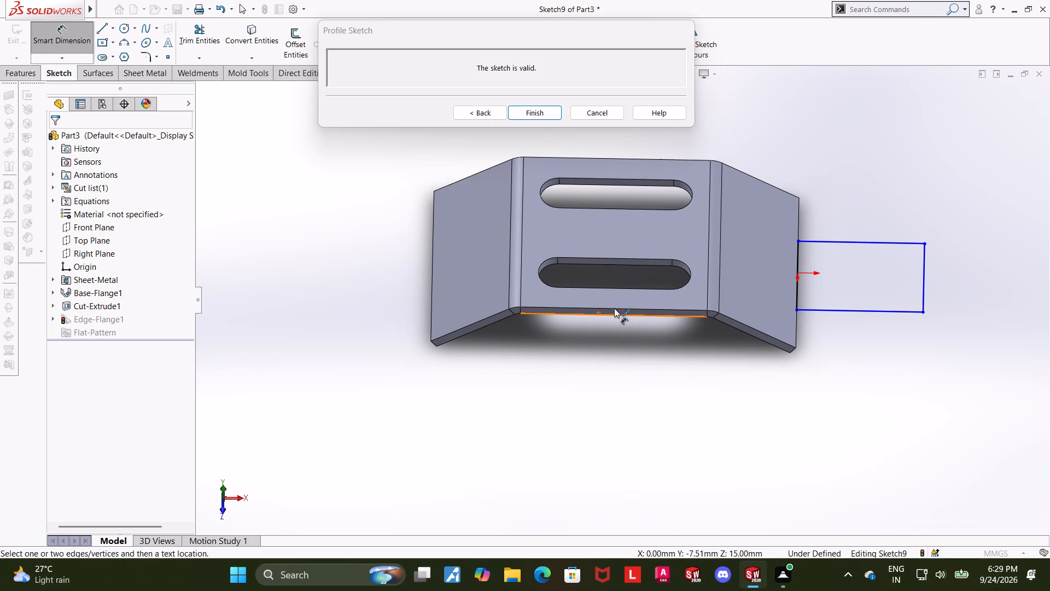
{"action": "left_click", "coordinate": [924, 298]}
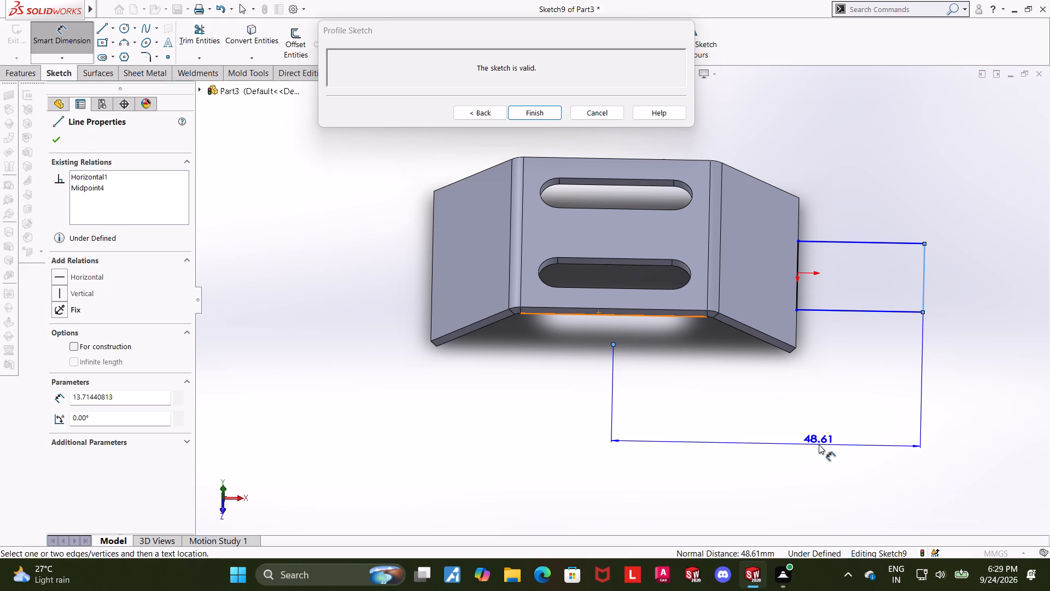
{"action": "left_click", "coordinate": [819, 444]}
{"action": "type", "text": "76"}
{"action": "key", "text": "period"}
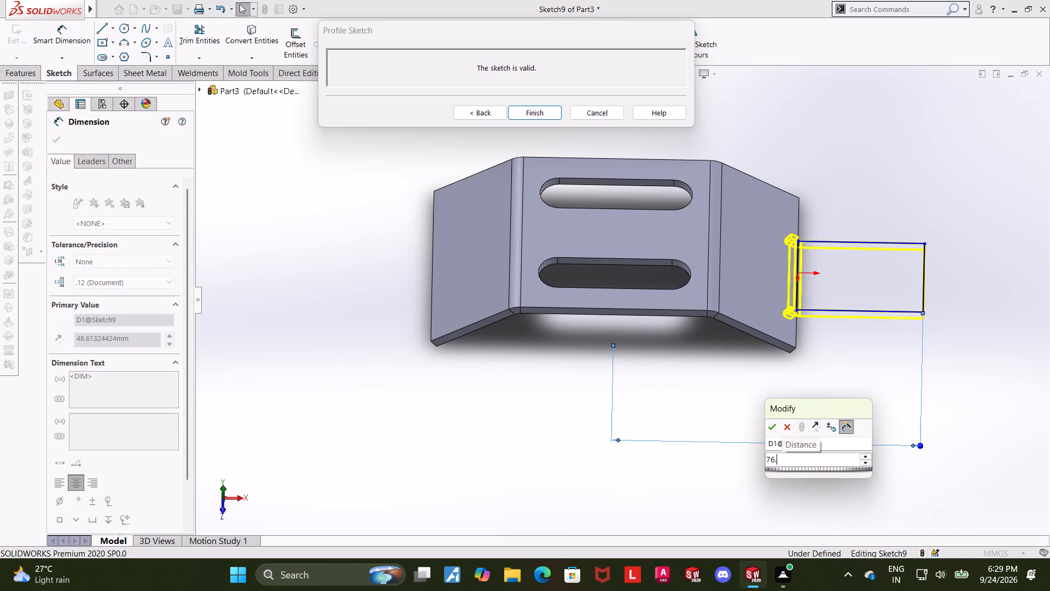
{"action": "key", "text": "BackSpace"}
{"action": "type", "text": "/2"}
{"action": "key", "text": "Return"}
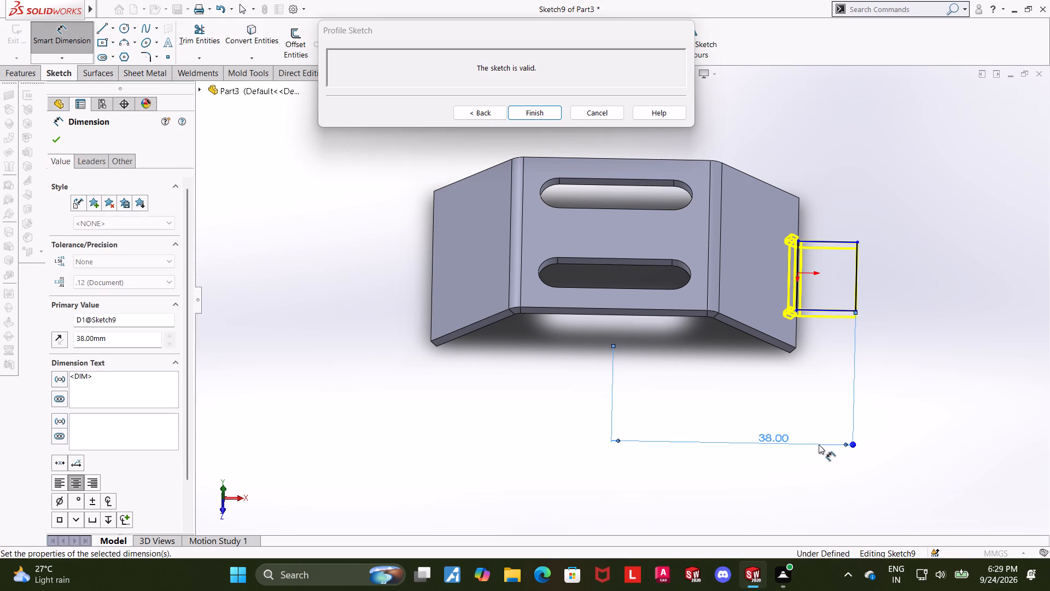
Go back to the edge flange settings and reopen the flange profile sketch, viewed from the top.
{"action": "scroll", "coordinate": [885, 222], "scroll_direction": "down", "scroll_amount": 1}
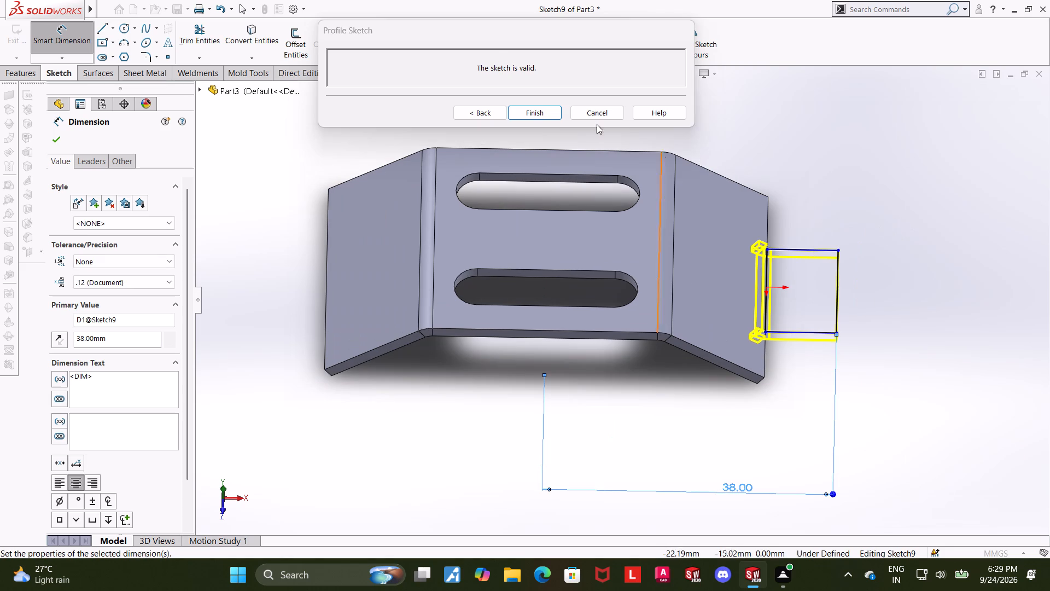
{"action": "left_click_drag", "start_coordinate": [493, 34], "coordinate": [787, 59]}
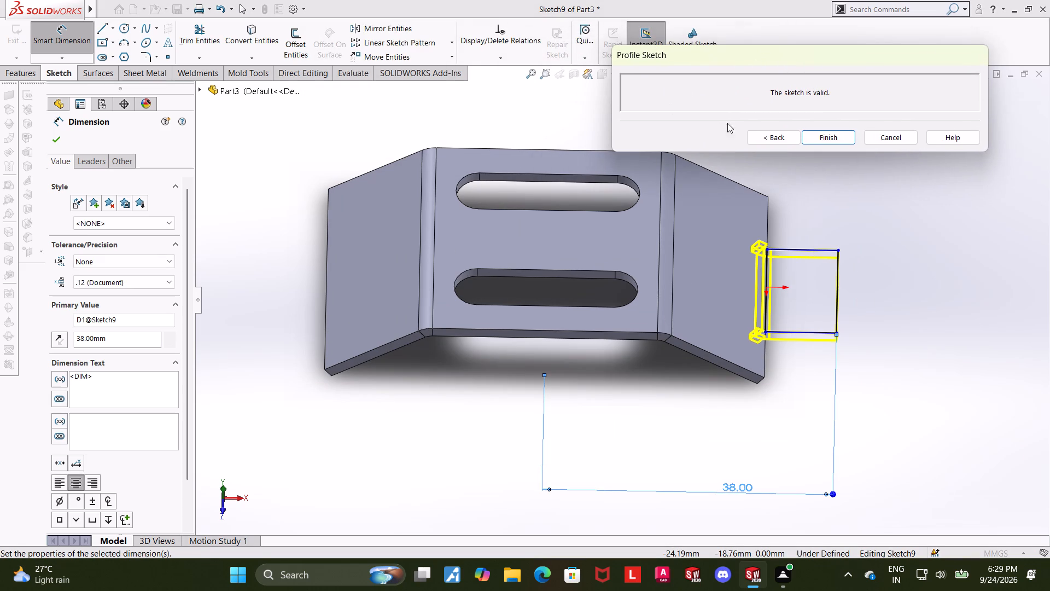
{"action": "middle_click_drag", "start_coordinate": [797, 265], "coordinate": [808, 310]}
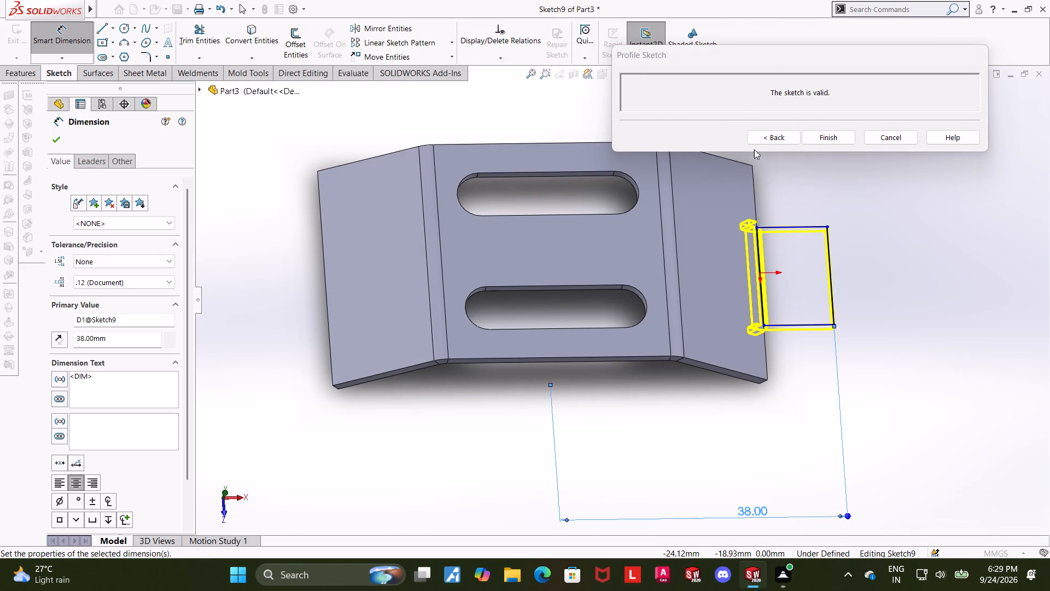
{"action": "left_click", "coordinate": [765, 140]}
{"action": "left_click", "coordinate": [604, 74]}
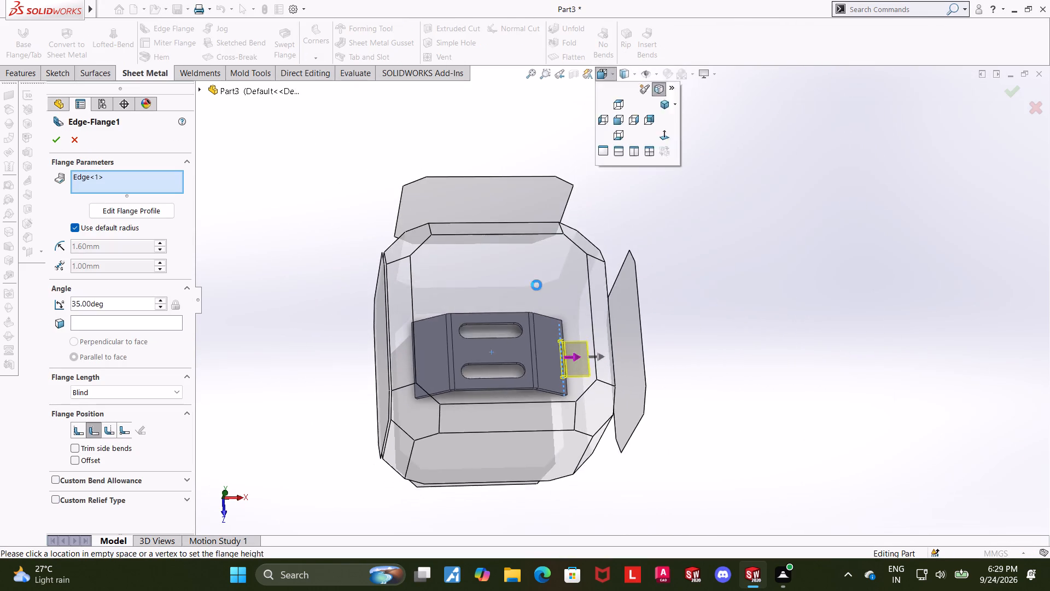
{"action": "left_click", "coordinate": [536, 285]}
{"action": "left_click", "coordinate": [120, 213]}
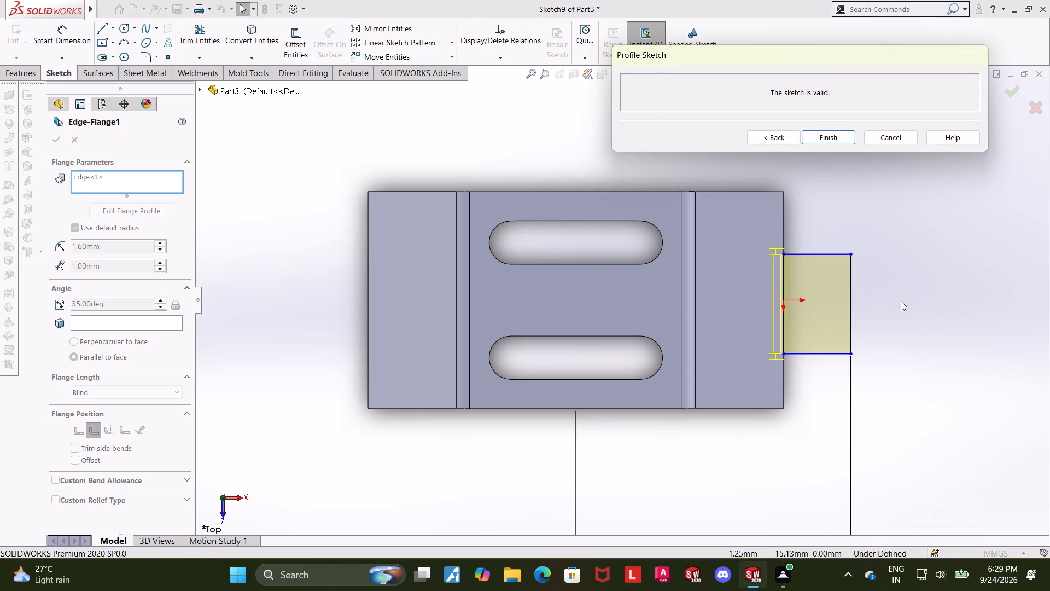
Round both outer corners of the flange profile with 5 mm sketch fillets, keeping constrained corners.
{"action": "scroll", "coordinate": [917, 266], "scroll_direction": "down", "scroll_amount": 1}
{"action": "scroll", "coordinate": [896, 334], "scroll_direction": "down", "scroll_amount": 2}
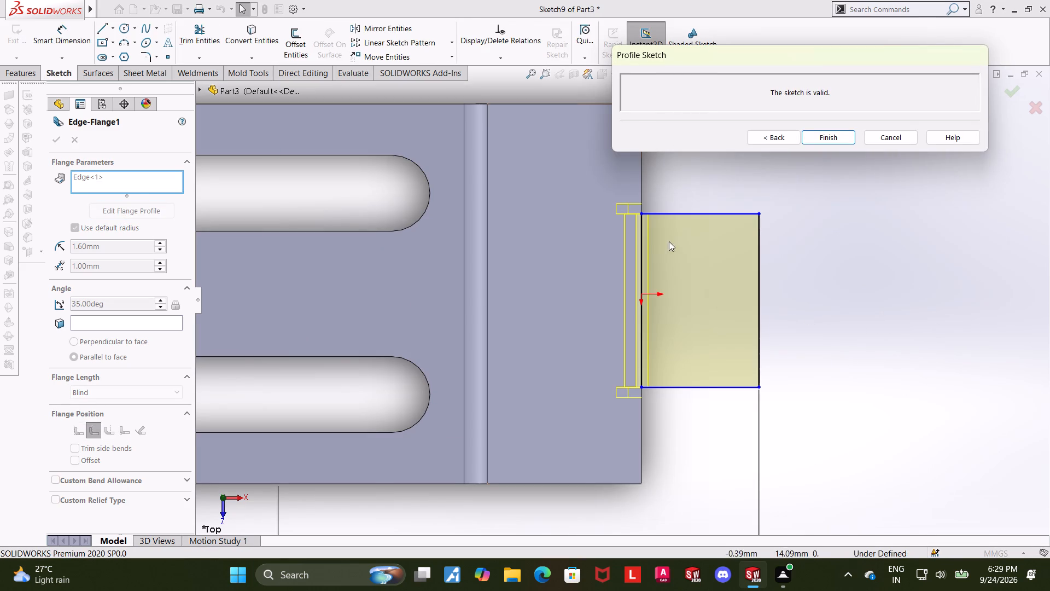
{"action": "left_click", "coordinate": [147, 54]}
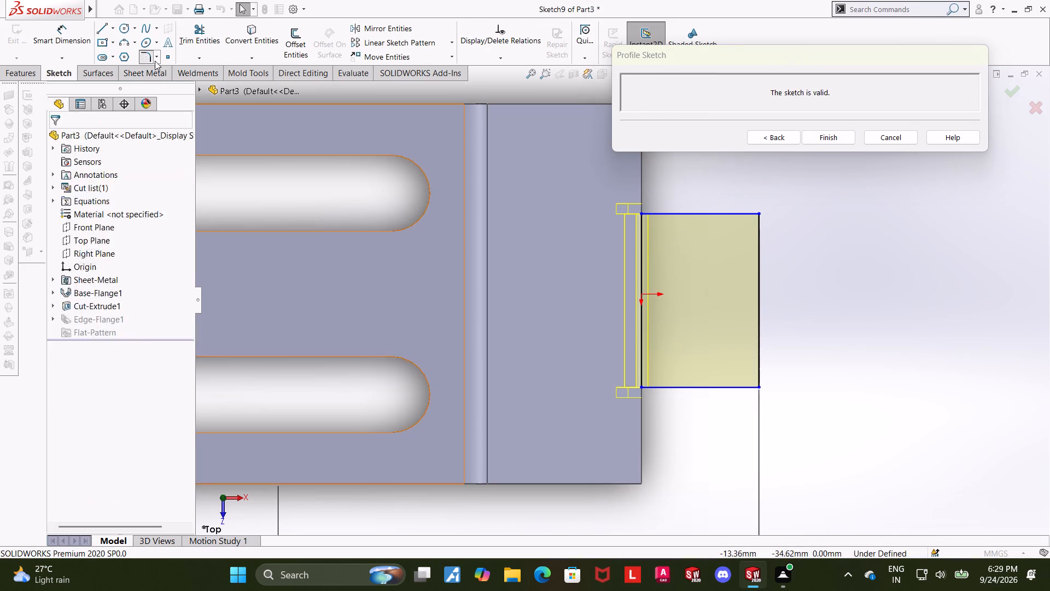
{"action": "left_click", "coordinate": [734, 212]}
{"action": "left_click", "coordinate": [761, 236]}
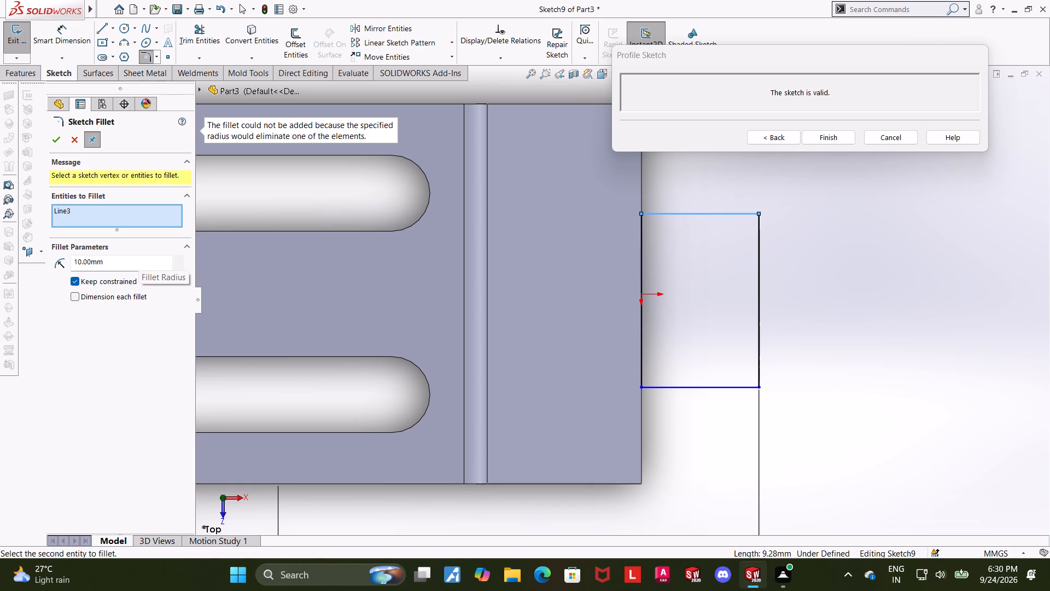
{"action": "left_click_drag", "start_coordinate": [137, 265], "coordinate": [17, 268]}
{"action": "key", "text": "5"}
{"action": "key", "text": "Return"}
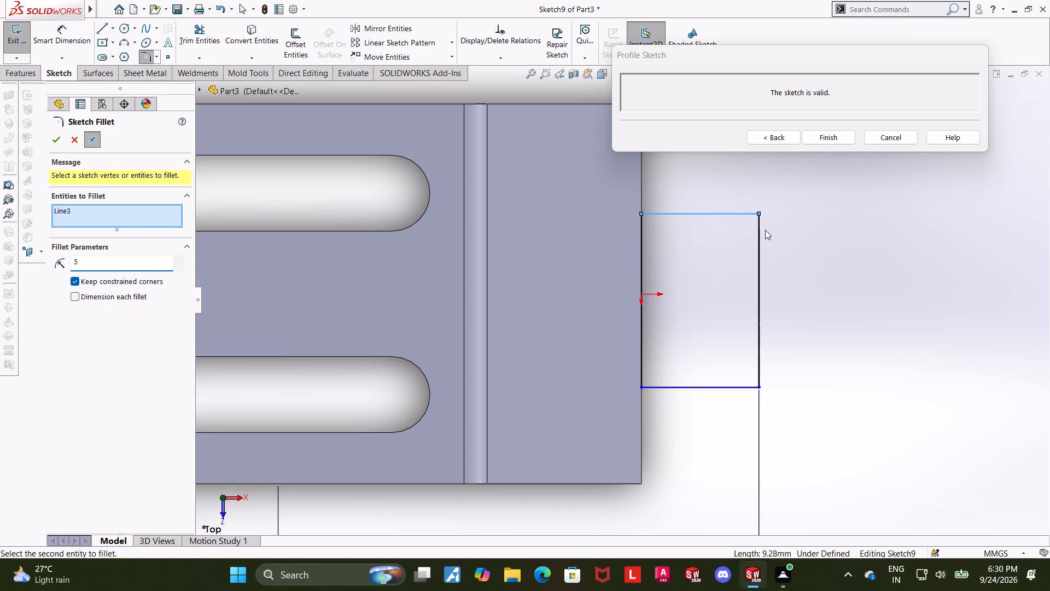
{"action": "left_click", "coordinate": [760, 230]}
{"action": "left_click", "coordinate": [552, 298]}
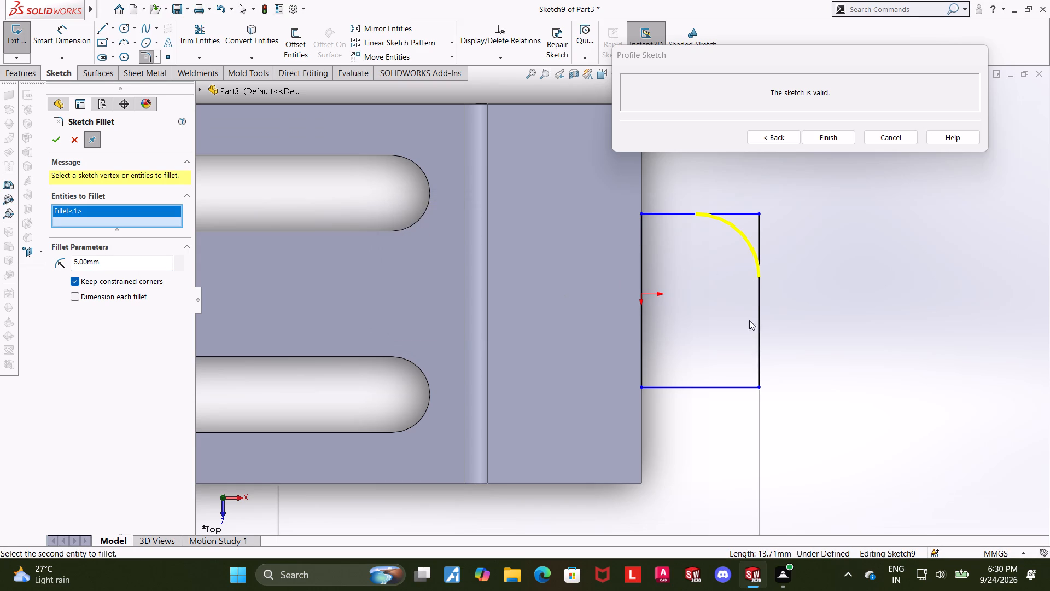
{"action": "left_click", "coordinate": [759, 361]}
{"action": "left_click", "coordinate": [738, 385]}
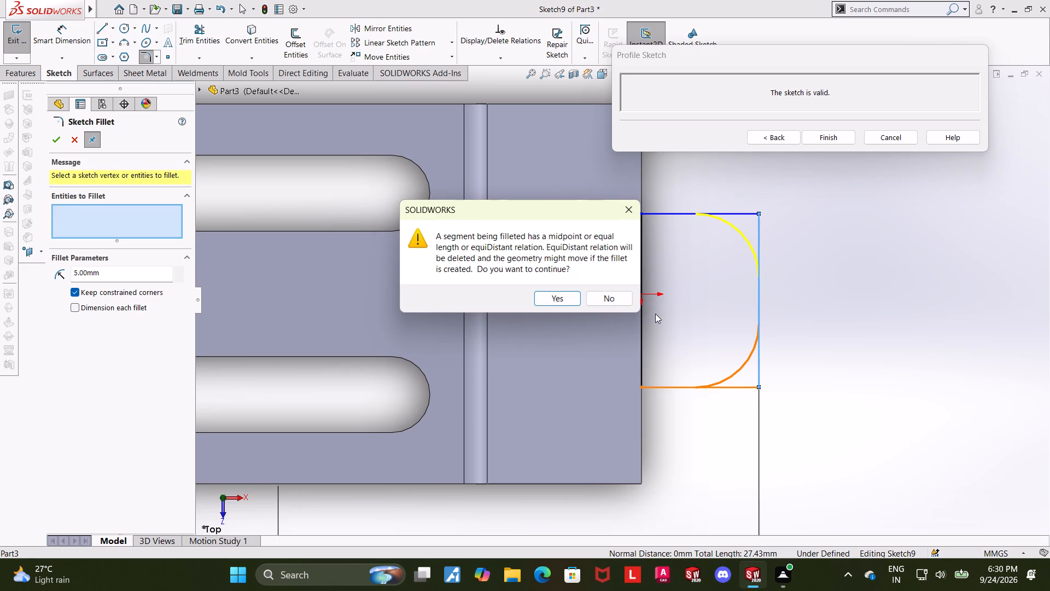
{"action": "left_click", "coordinate": [547, 294]}
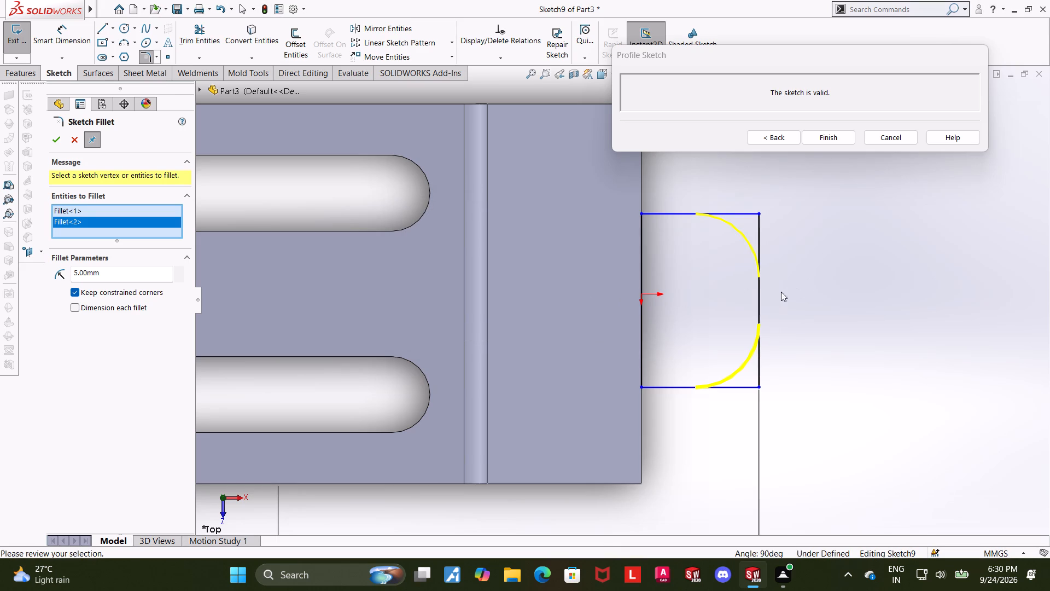
{"action": "left_click", "coordinate": [61, 141]}
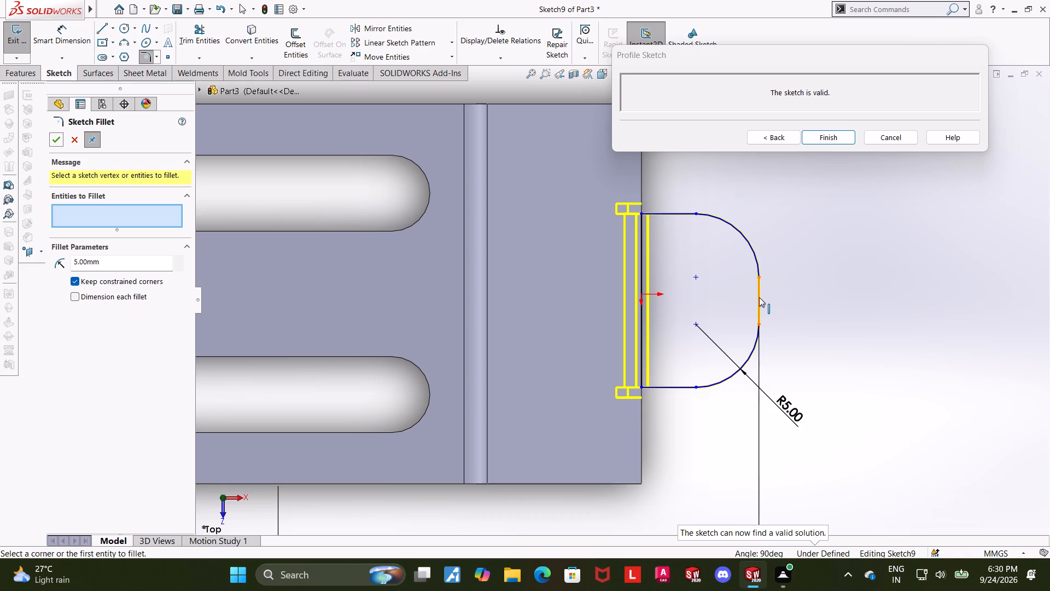
{"action": "left_click", "coordinate": [834, 304]}
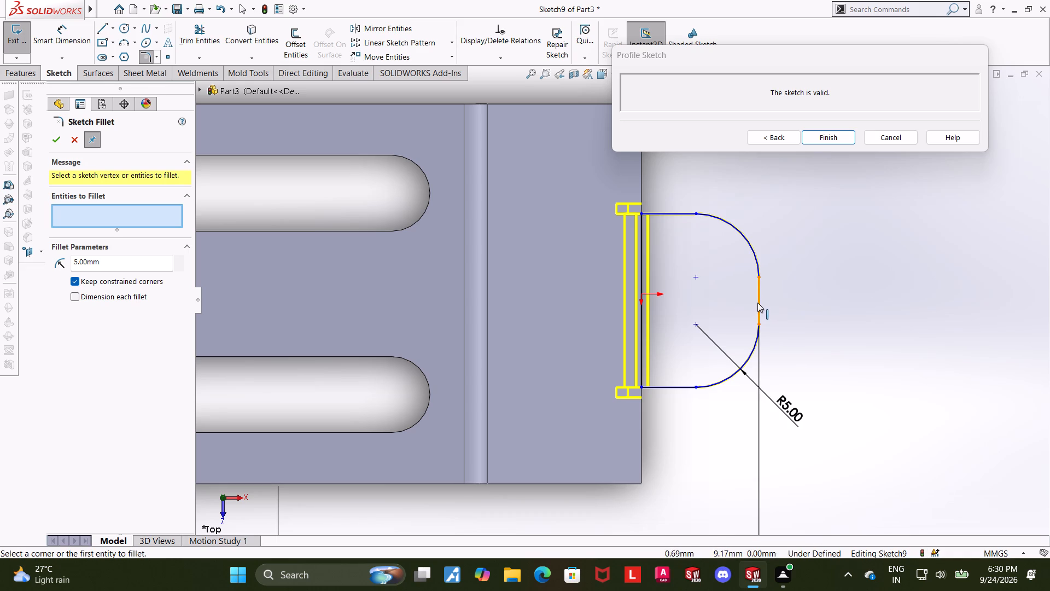
{"action": "left_click", "coordinate": [75, 140]}
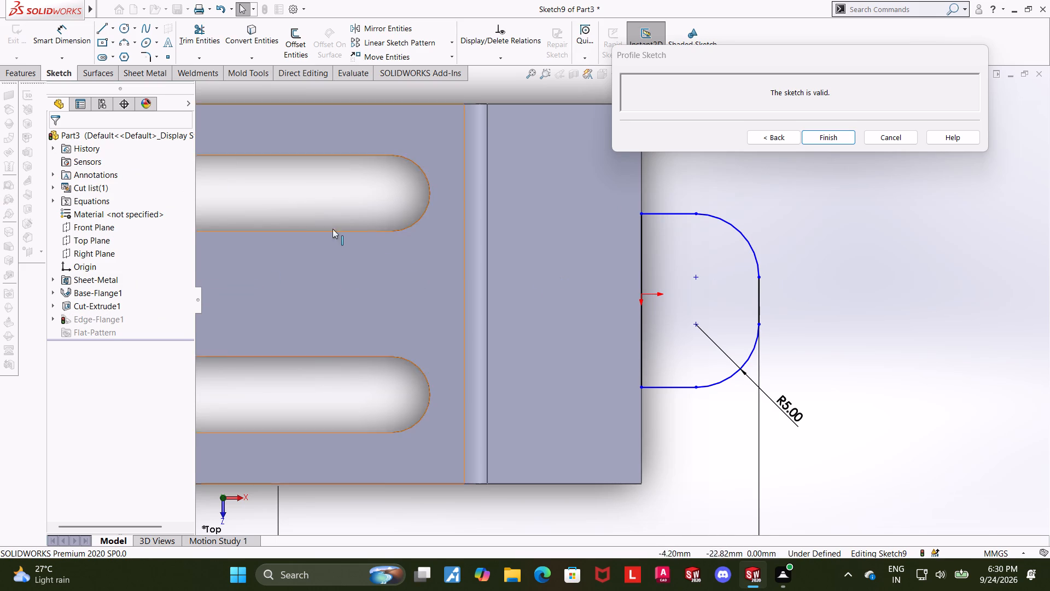
Undo the 5 mm corner fillets and round both outer corners of the flange profile with 3 mm sketch fillets, keeping constrained corners.
{"action": "key", "text": "ctrl+z"}
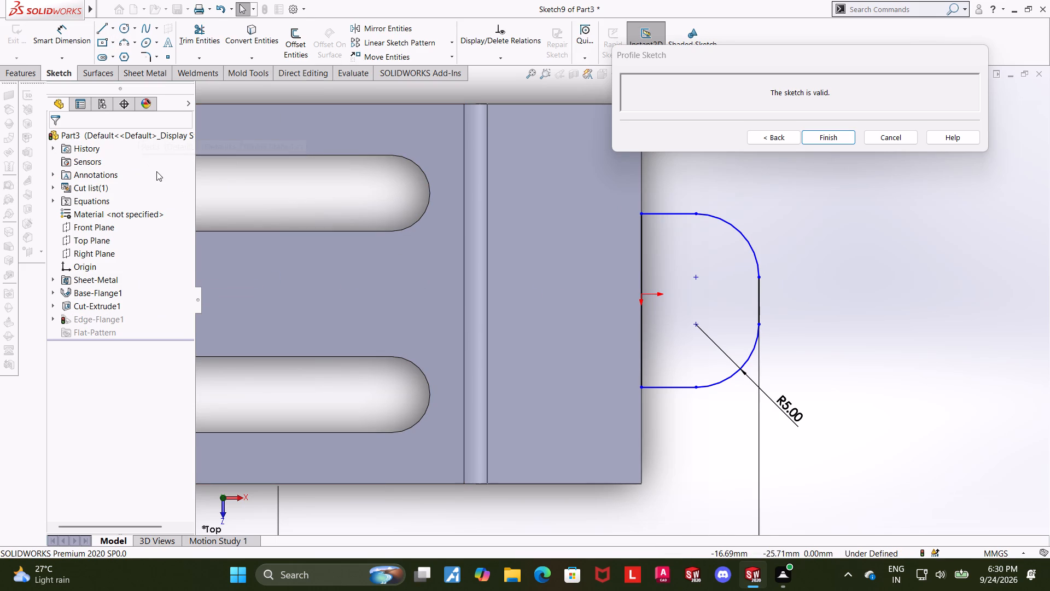
{"action": "left_click", "coordinate": [154, 56]}
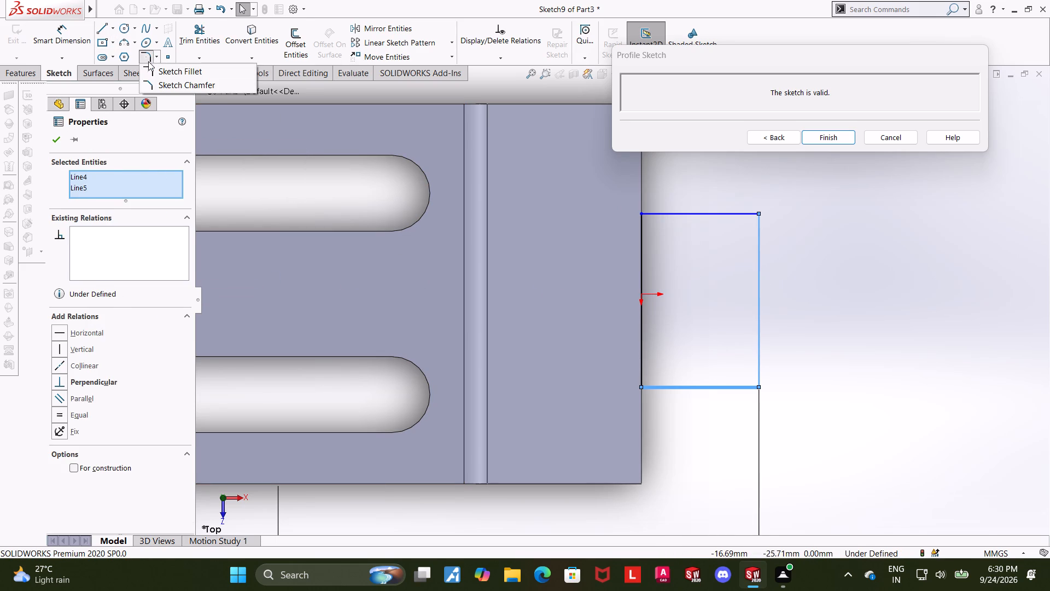
{"action": "left_click", "coordinate": [148, 61]}
{"action": "left_click", "coordinate": [559, 298]}
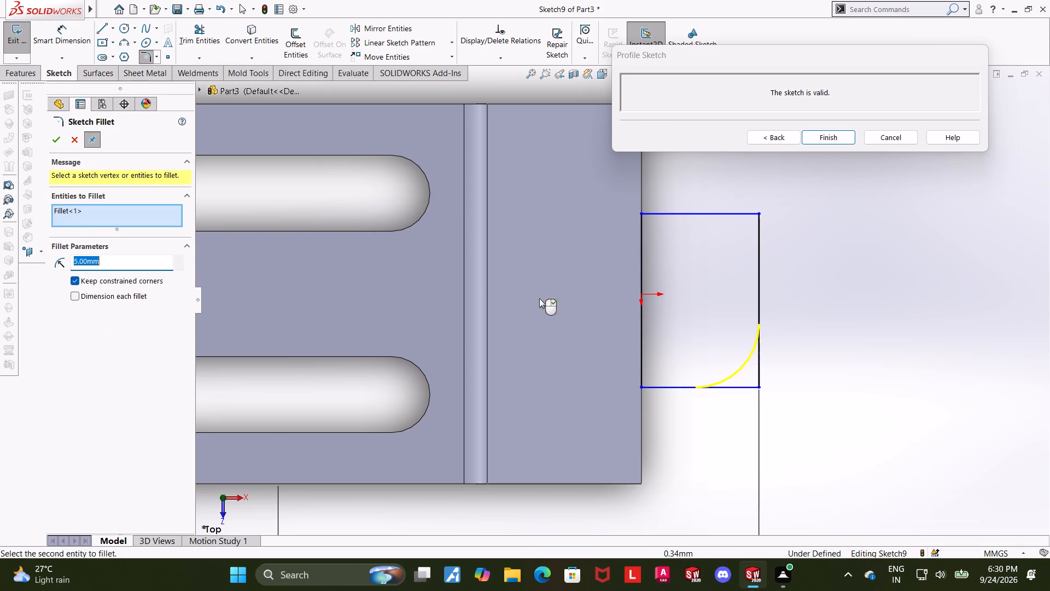
{"action": "key", "text": "3"}
{"action": "key", "text": "Return"}
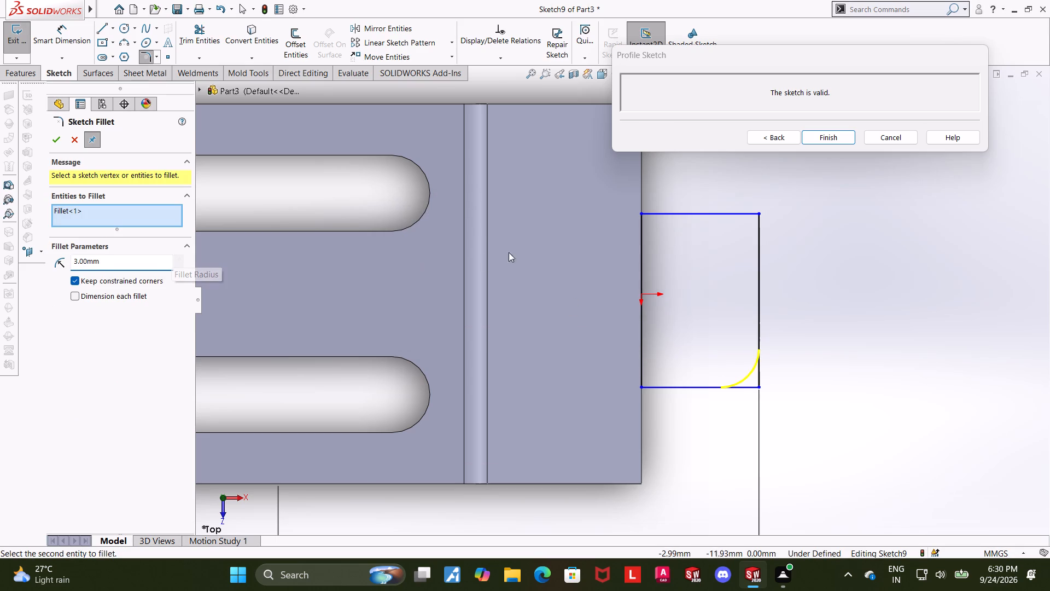
{"action": "left_click", "coordinate": [724, 212]}
{"action": "left_click", "coordinate": [757, 240]}
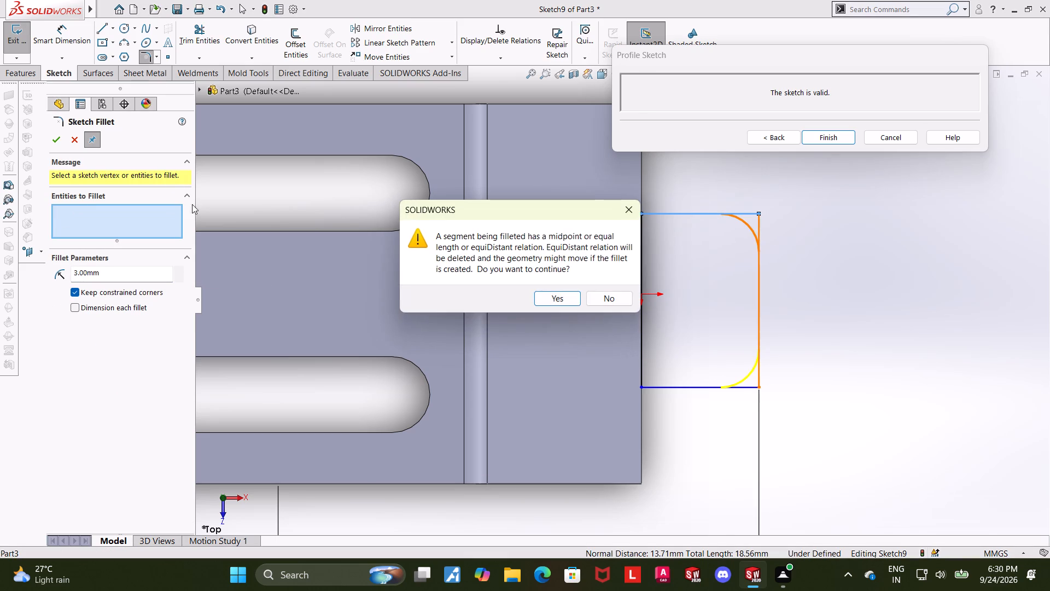
{"action": "left_click", "coordinate": [562, 302]}
{"action": "left_click", "coordinate": [57, 142]}
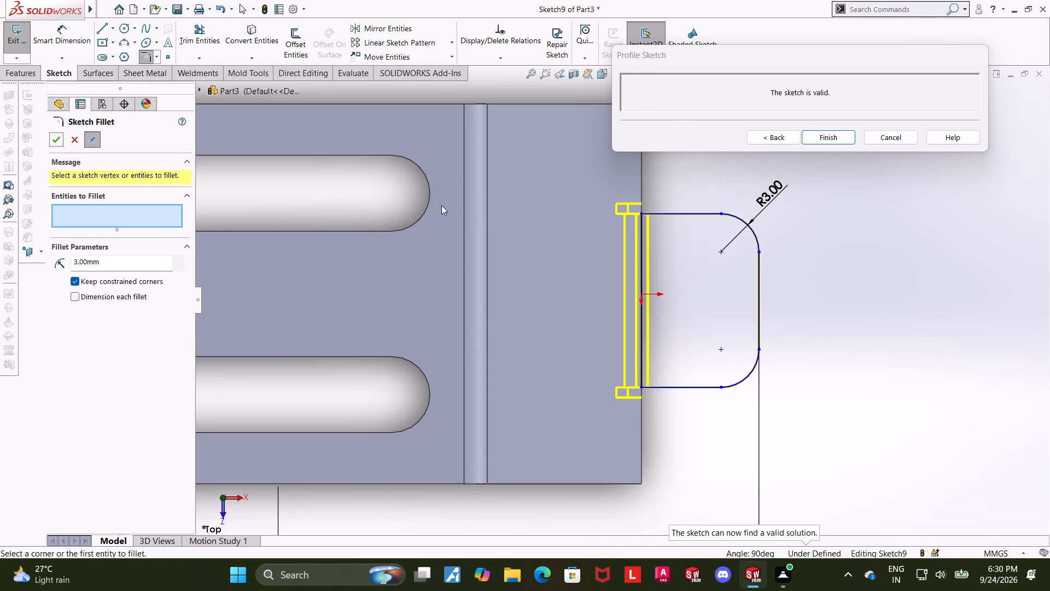
{"action": "left_click", "coordinate": [807, 257]}
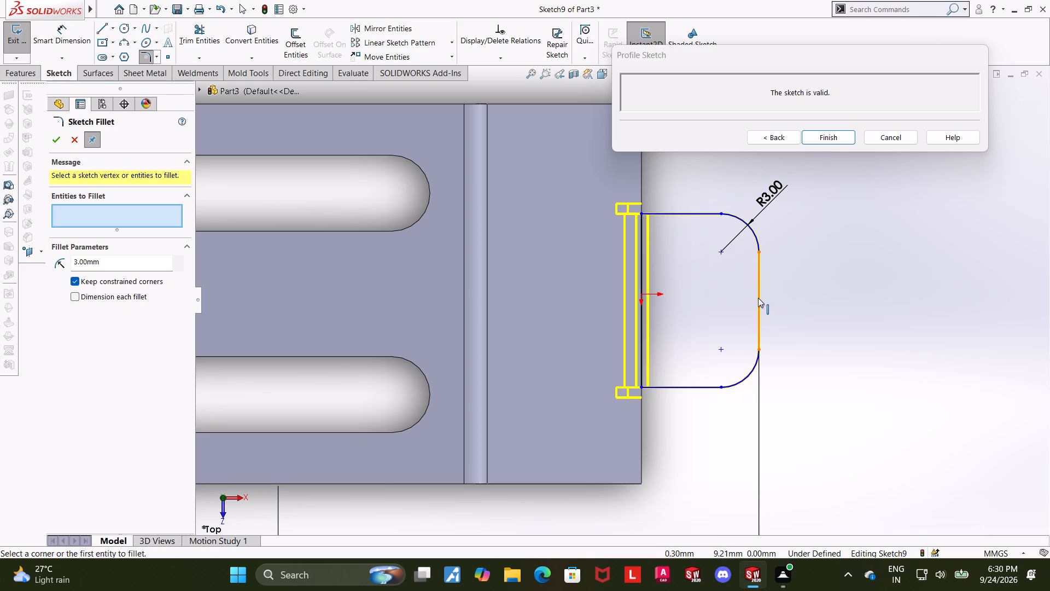
Dimension the flange profile's upper side line 5 mm from the bracket's upper long edge.
{"action": "scroll", "coordinate": [809, 285], "scroll_direction": "up", "scroll_amount": 1}
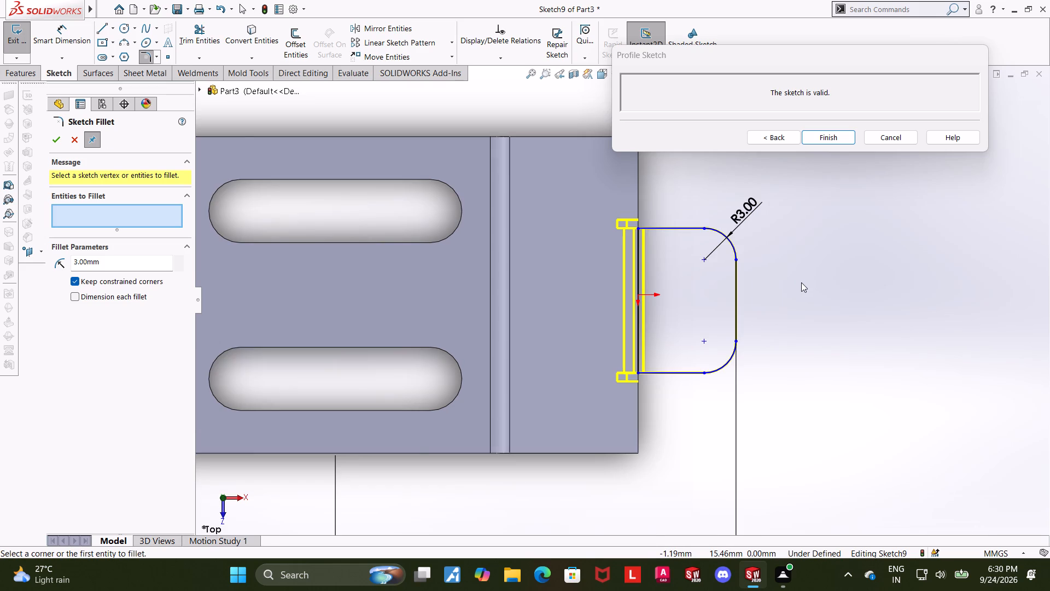
{"action": "scroll", "coordinate": [830, 362], "scroll_direction": "up", "scroll_amount": 2}
{"action": "scroll", "coordinate": [767, 333], "scroll_direction": "up", "scroll_amount": 1}
{"action": "scroll", "coordinate": [705, 313], "scroll_direction": "down", "scroll_amount": 3}
{"action": "left_click", "coordinate": [37, 30]}
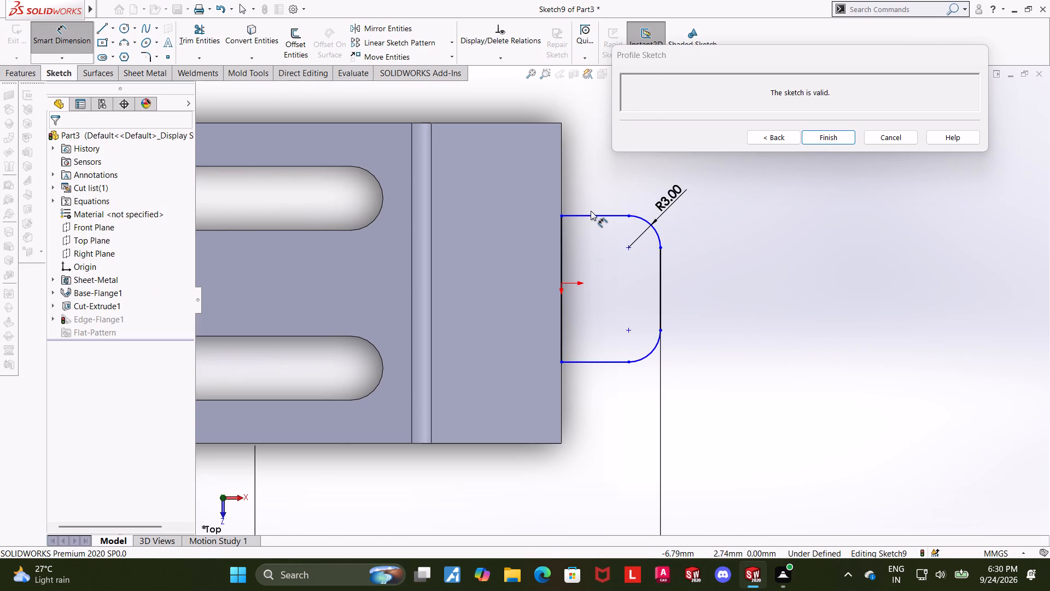
{"action": "left_click", "coordinate": [593, 214]}
{"action": "left_click", "coordinate": [536, 124]}
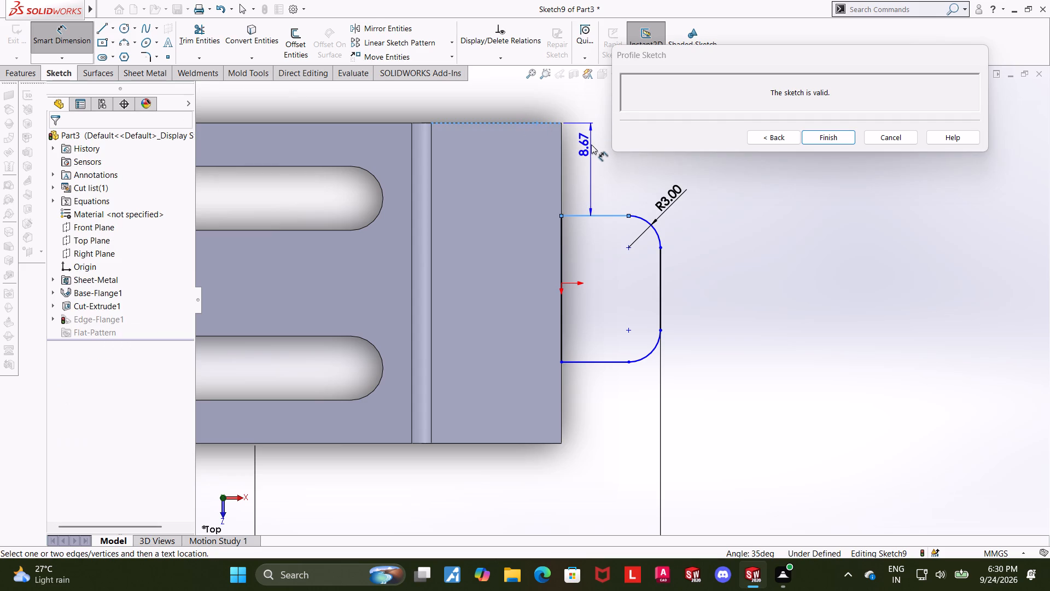
{"action": "left_click", "coordinate": [594, 147]}
{"action": "key", "text": "1"}
{"action": "key", "text": "BackSpace"}
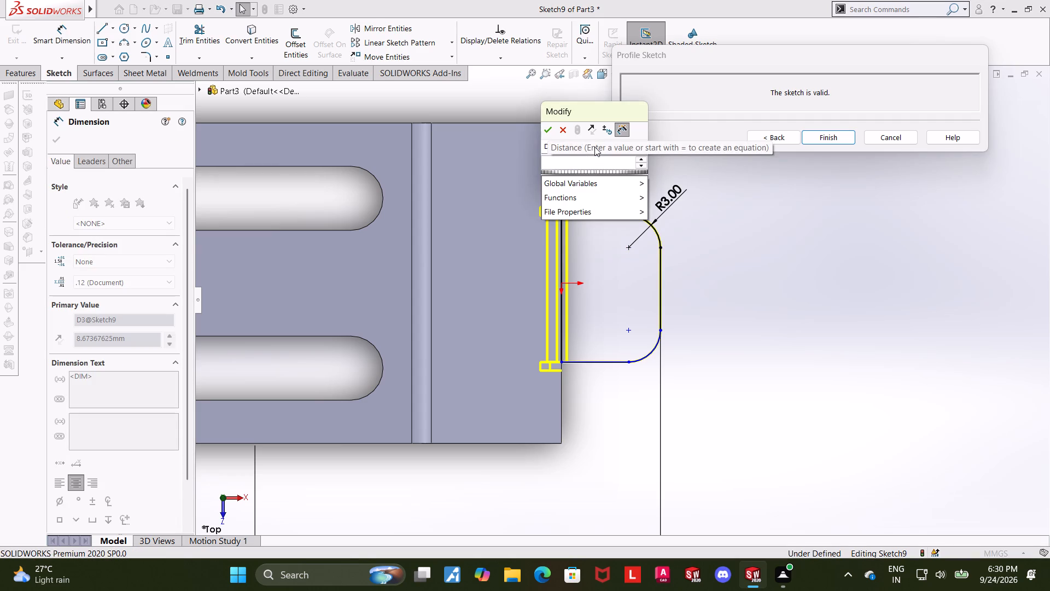
{"action": "key", "text": "5"}
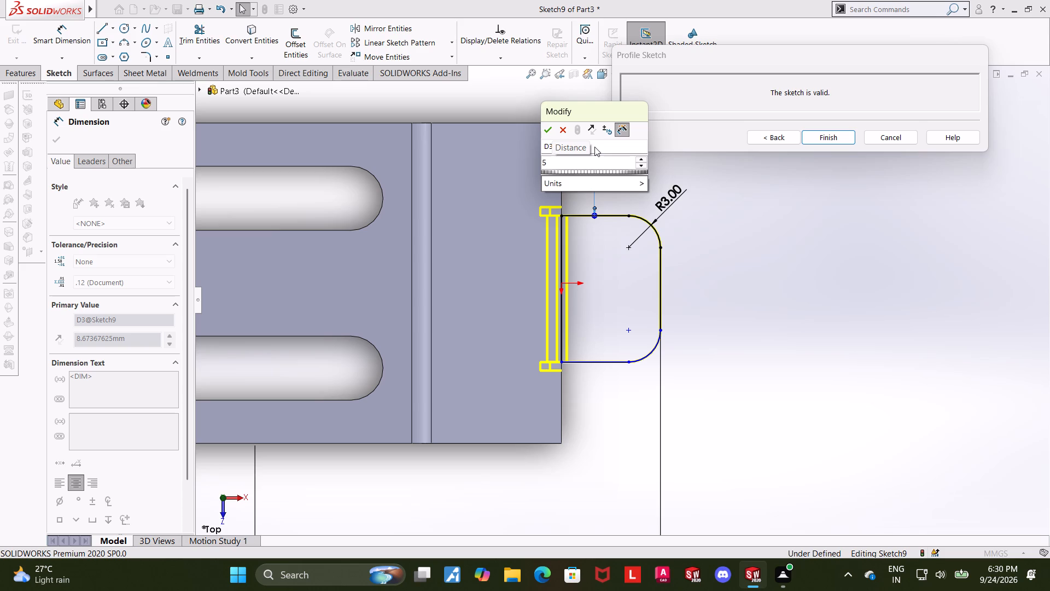
{"action": "key", "text": "Return"}
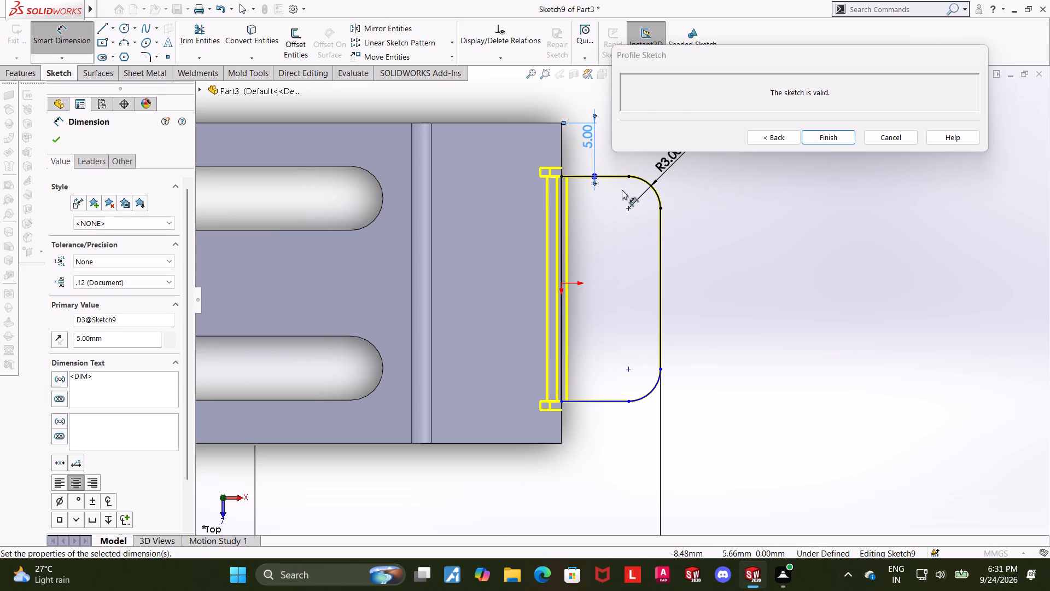
Dimension the flange profile's width between its two side lines as 20 mm.
{"action": "left_click", "coordinate": [617, 177]}
{"action": "left_click", "coordinate": [599, 399]}
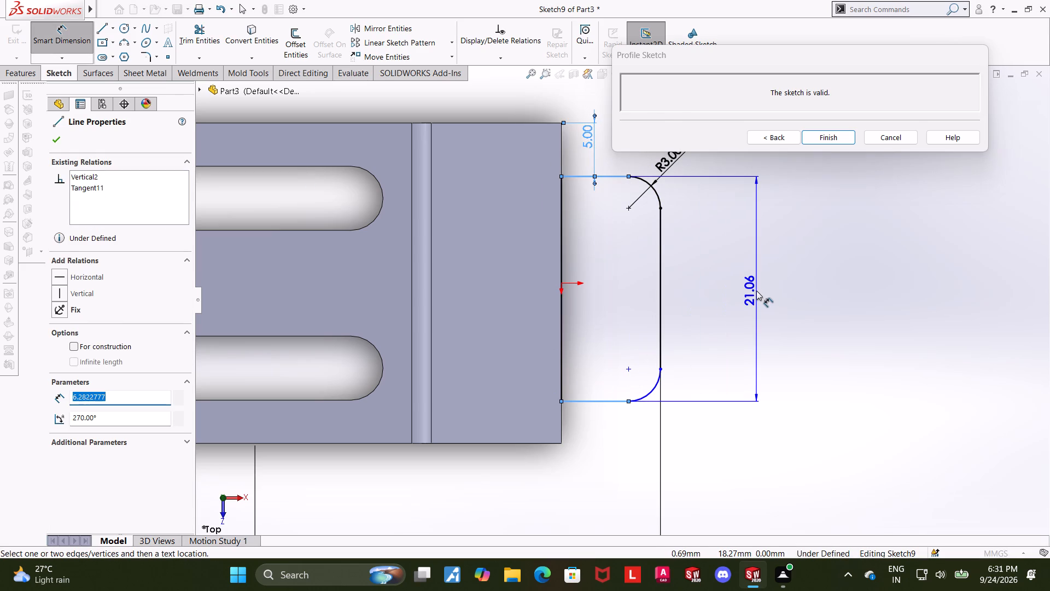
{"action": "left_click", "coordinate": [756, 291]}
{"action": "type", "text": "20"}
{"action": "key", "text": "Return"}
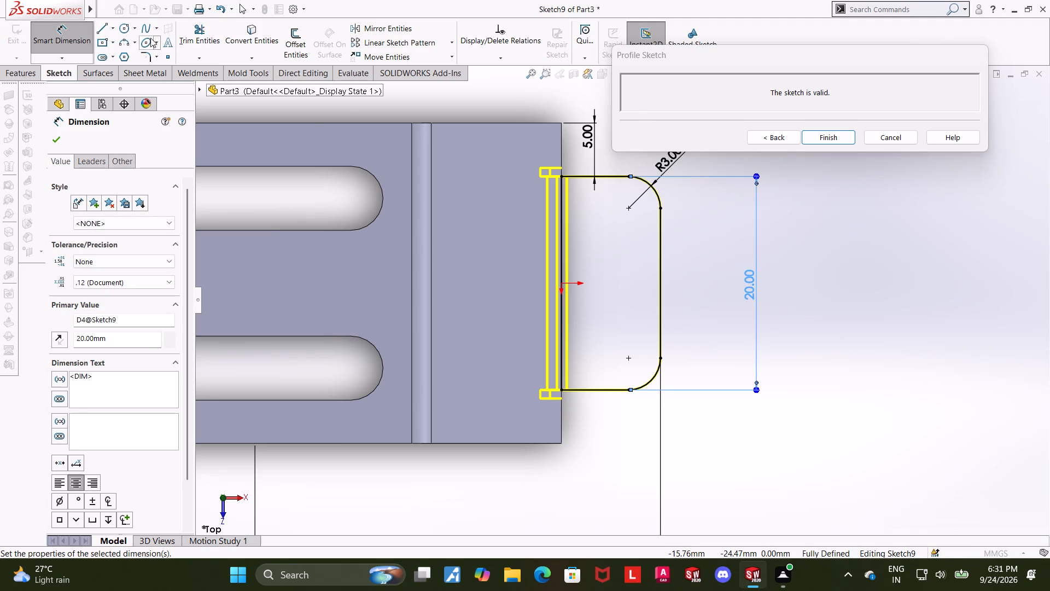
Sketch a hole circle centred on the upper corner fillet's centre and set its diameter to 3 mm.
{"action": "left_click", "coordinate": [126, 23]}
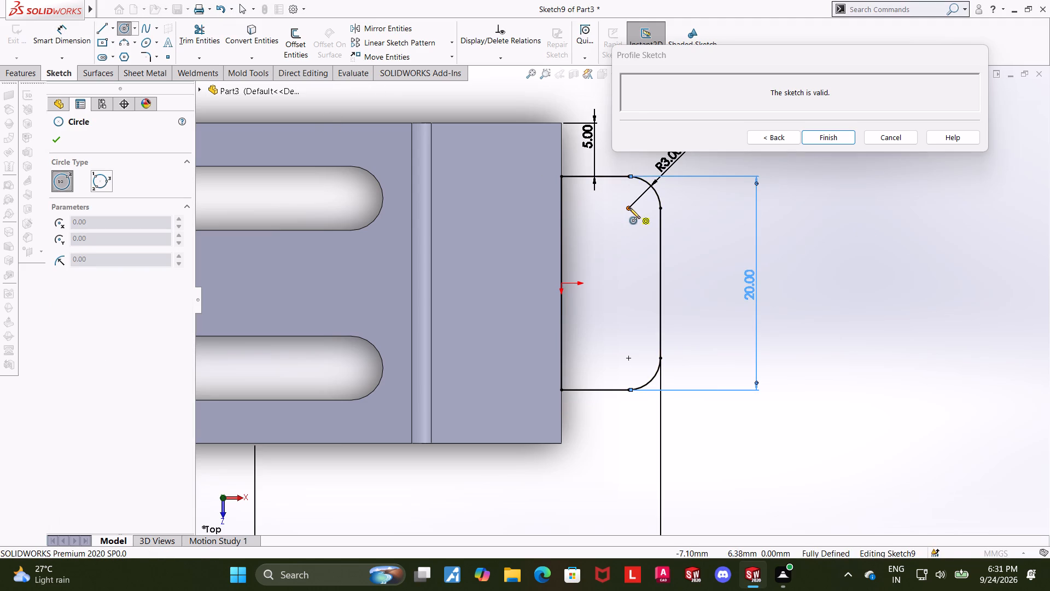
{"action": "left_click", "coordinate": [629, 208]}
{"action": "left_click", "coordinate": [643, 219]}
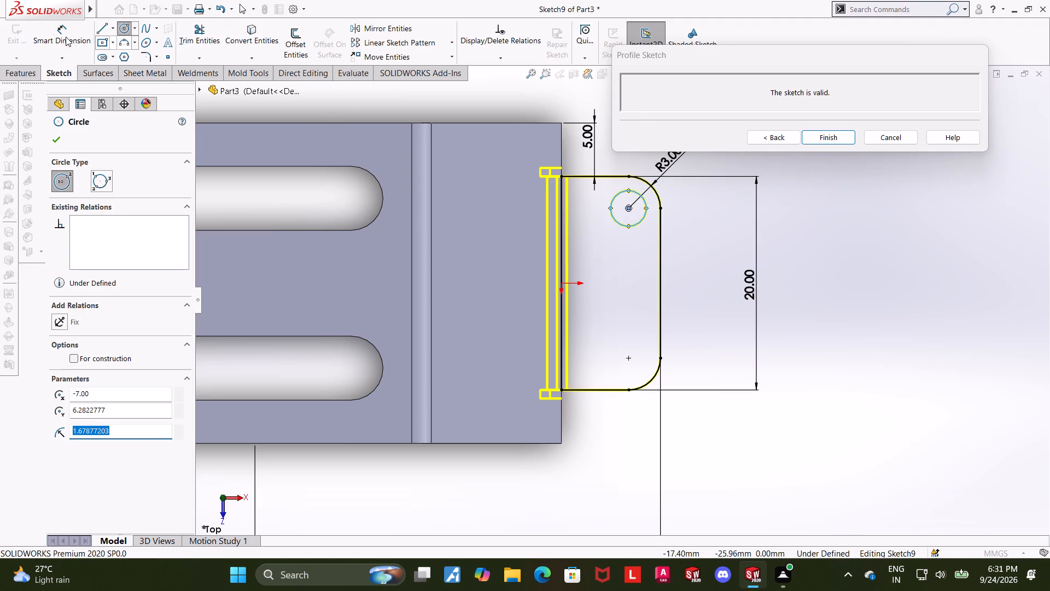
{"action": "left_click", "coordinate": [53, 34]}
{"action": "left_click", "coordinate": [632, 223]}
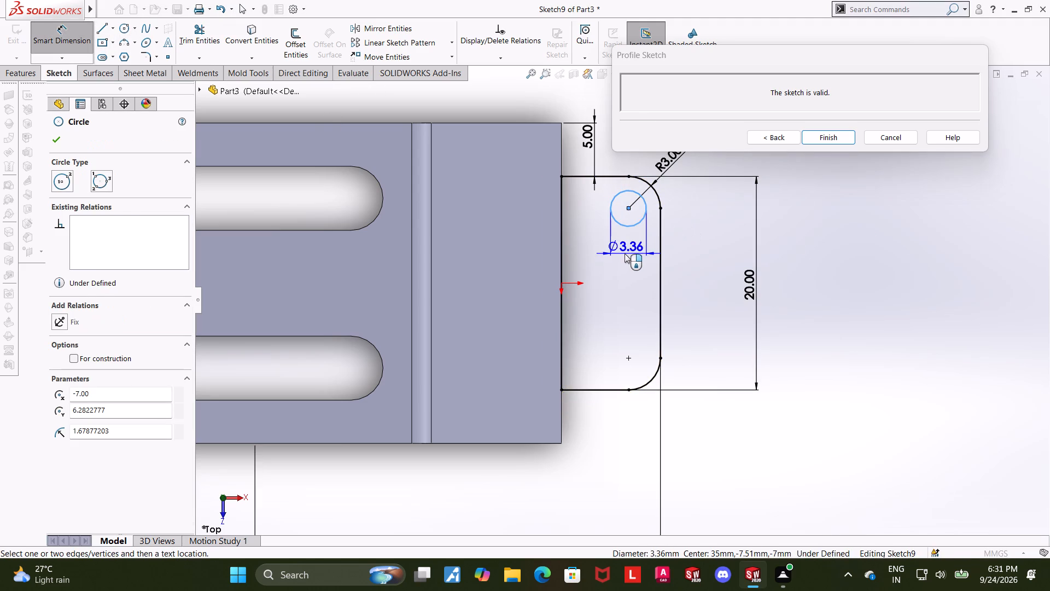
{"action": "left_click", "coordinate": [625, 253]}
{"action": "key", "text": "3"}
{"action": "key", "text": "Return"}
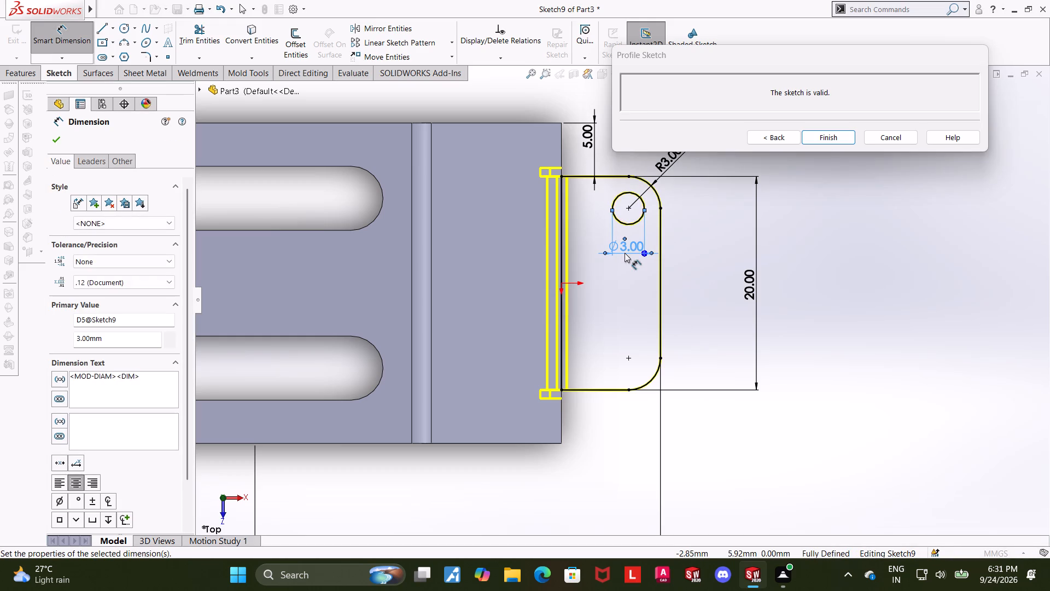
{"action": "left_click", "coordinate": [892, 296]}
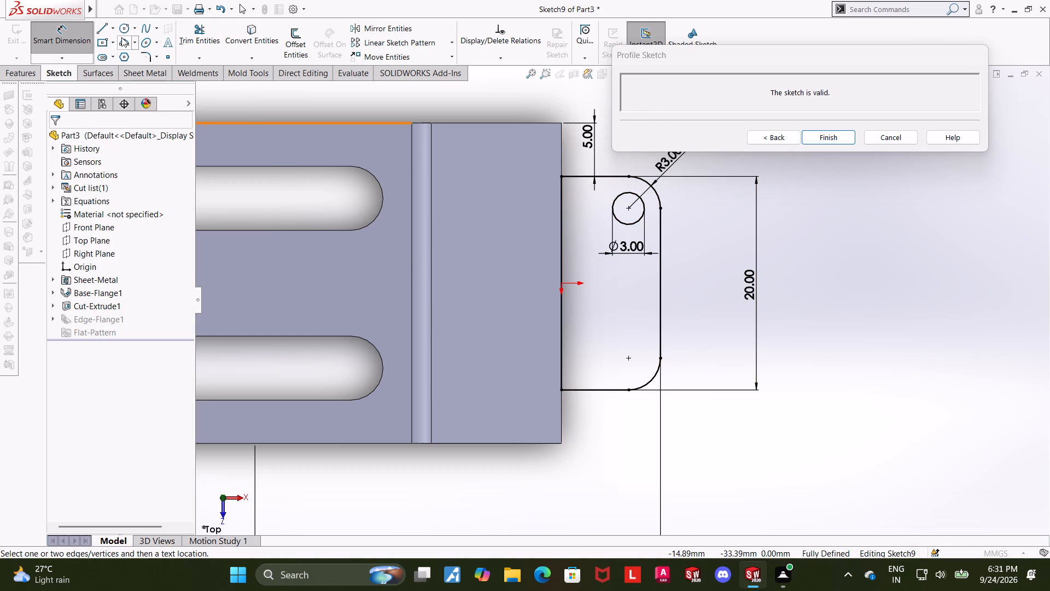
Sketch a second circle at the lower corner fillet's centre and make it equal to the 3 mm circle.
{"action": "left_click", "coordinate": [124, 32]}
{"action": "left_click", "coordinate": [627, 358]}
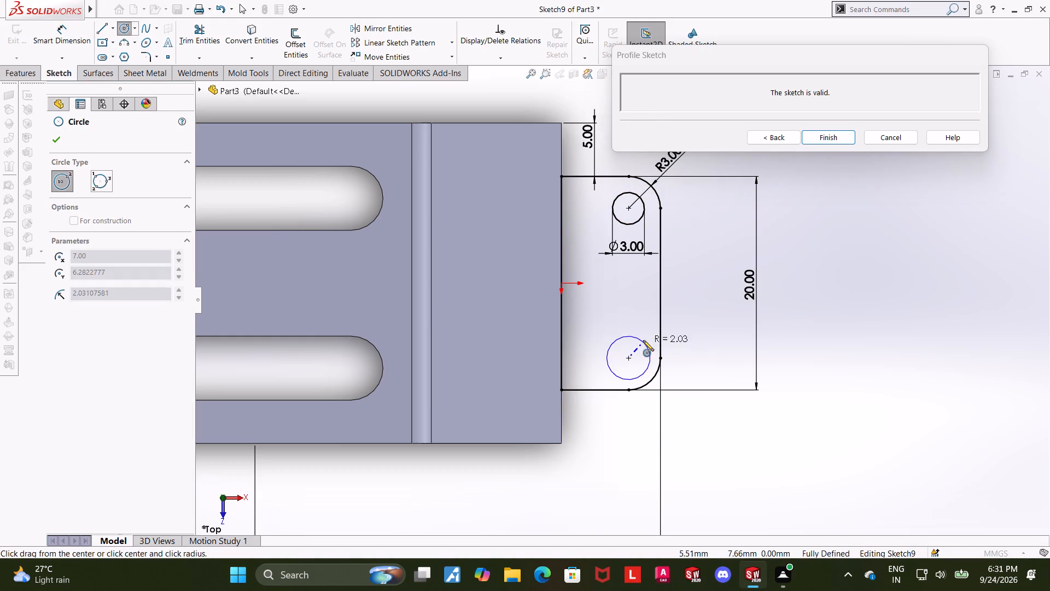
{"action": "left_click", "coordinate": [643, 340]}
{"action": "key", "text": "Escape"}
{"action": "left_click", "coordinate": [634, 335]}
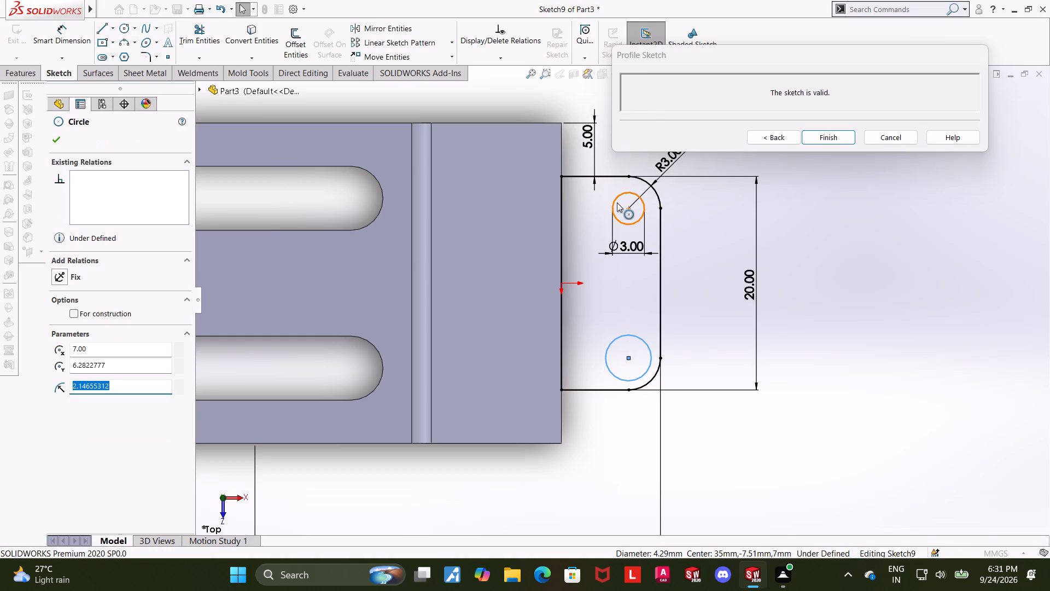
{"action": "left_click", "coordinate": [617, 202], "text": "ctrl"}
{"action": "left_click", "coordinate": [61, 379]}
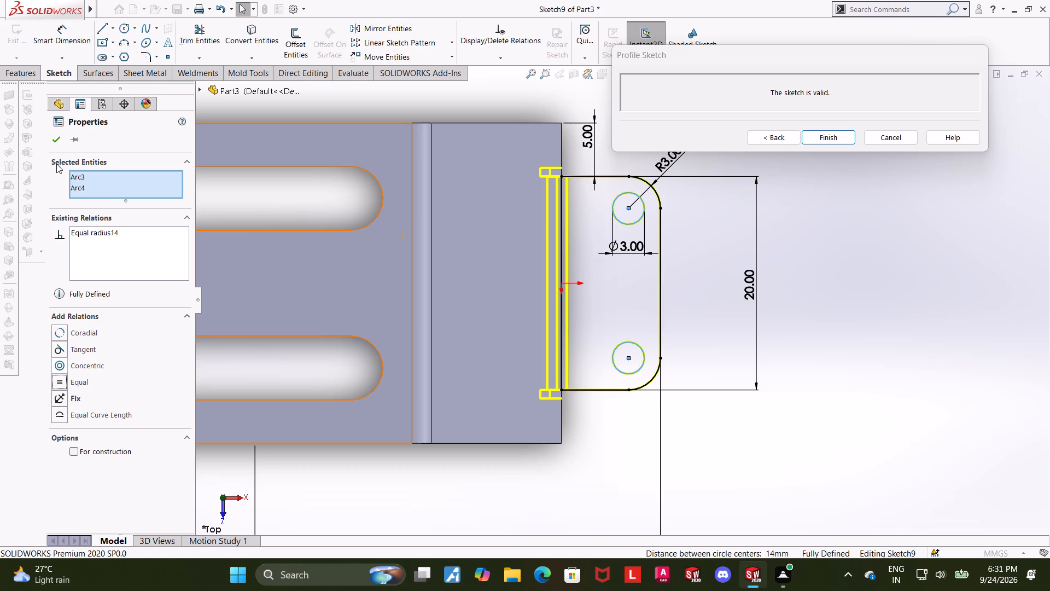
{"action": "left_click", "coordinate": [56, 145]}
Finish the profile sketch to build the edge flange with its two holes.
{"action": "scroll", "coordinate": [961, 333], "scroll_direction": "up", "scroll_amount": 2}
{"action": "left_click", "coordinate": [833, 137]}
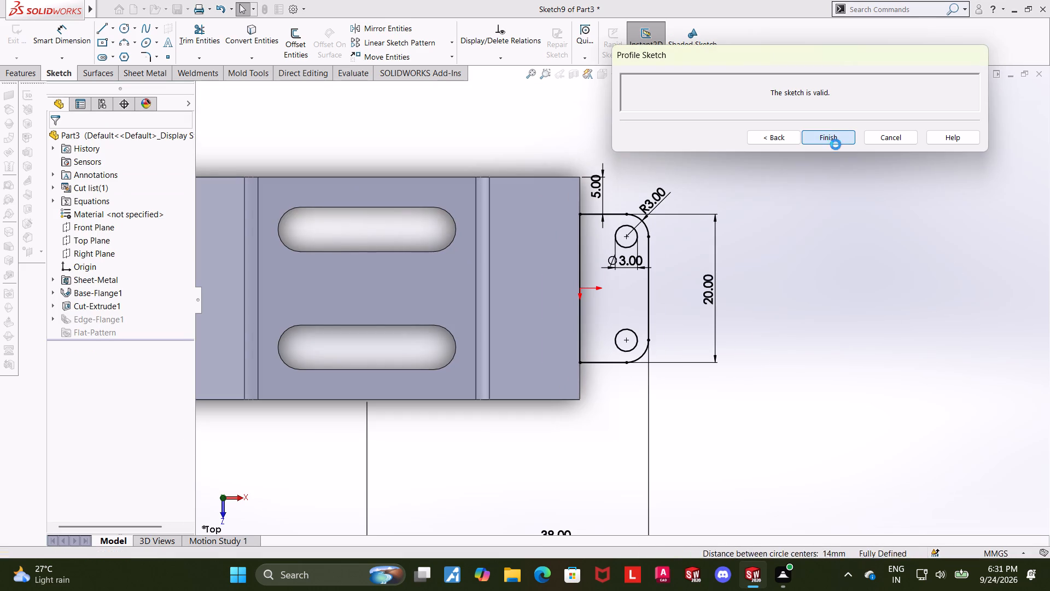
{"action": "middle_click_drag", "start_coordinate": [536, 421], "coordinate": [547, 306]}
{"action": "left_click", "coordinate": [846, 357]}
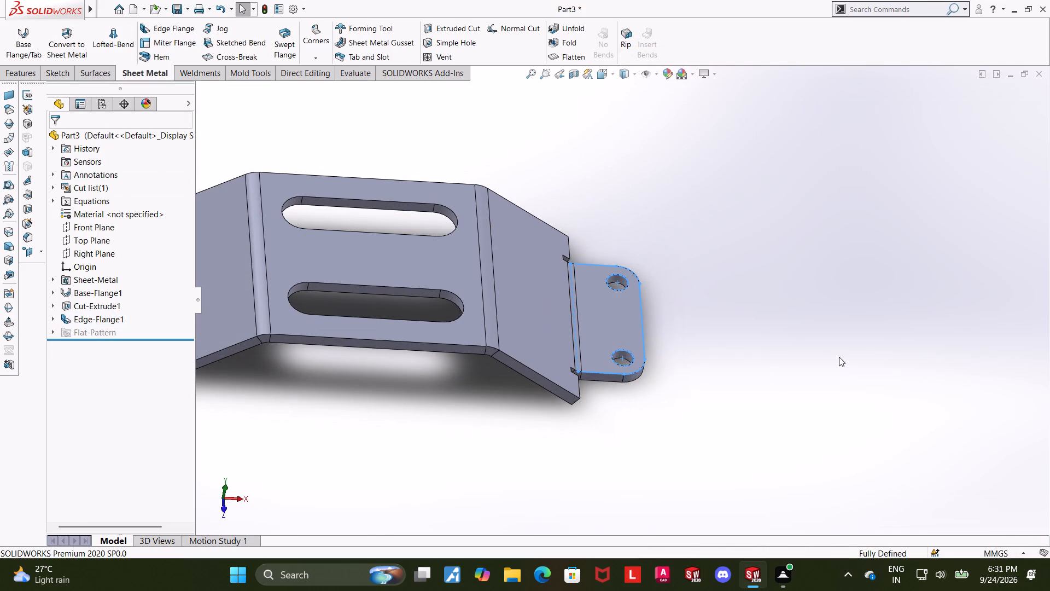
Mirror Edge-Flange1 about the Right Plane onto the bracket's opposite end.
{"action": "scroll", "coordinate": [739, 351], "scroll_direction": "up", "scroll_amount": 1}
{"action": "middle_click_drag", "start_coordinate": [744, 349], "coordinate": [713, 345]}
{"action": "scroll", "coordinate": [705, 320], "scroll_direction": "up", "scroll_amount": 2}
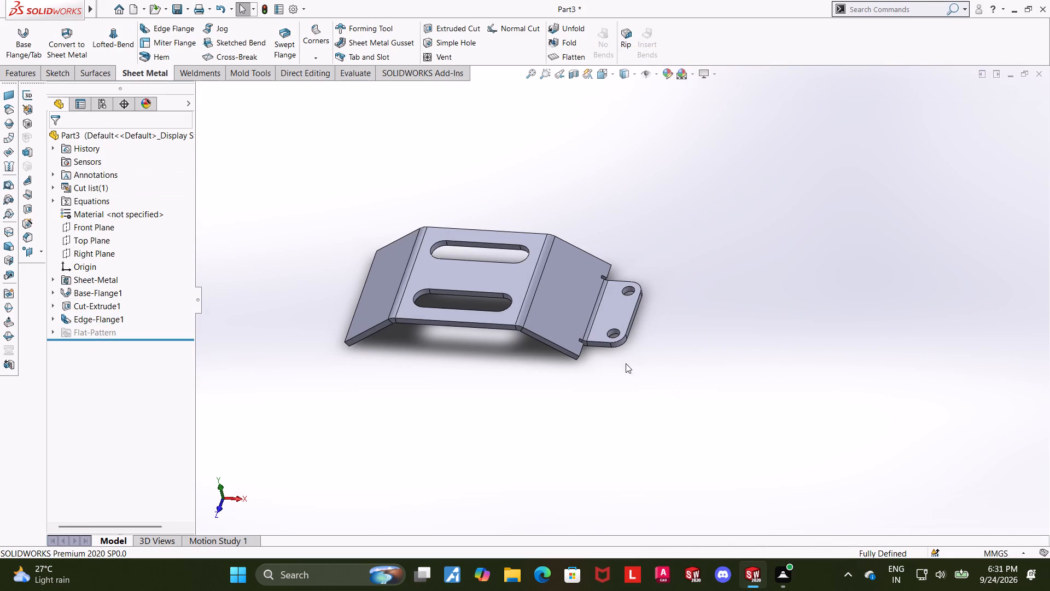
{"action": "scroll", "coordinate": [600, 335], "scroll_direction": "down", "scroll_amount": 2}
{"action": "middle_click_drag", "start_coordinate": [790, 317], "coordinate": [810, 312]}
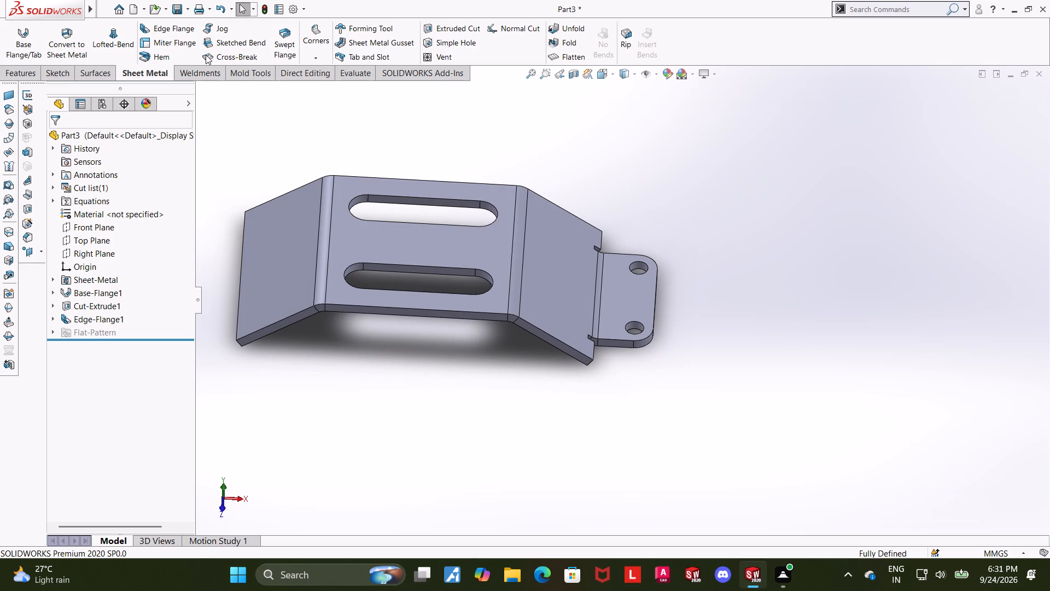
{"action": "left_click", "coordinate": [20, 78]}
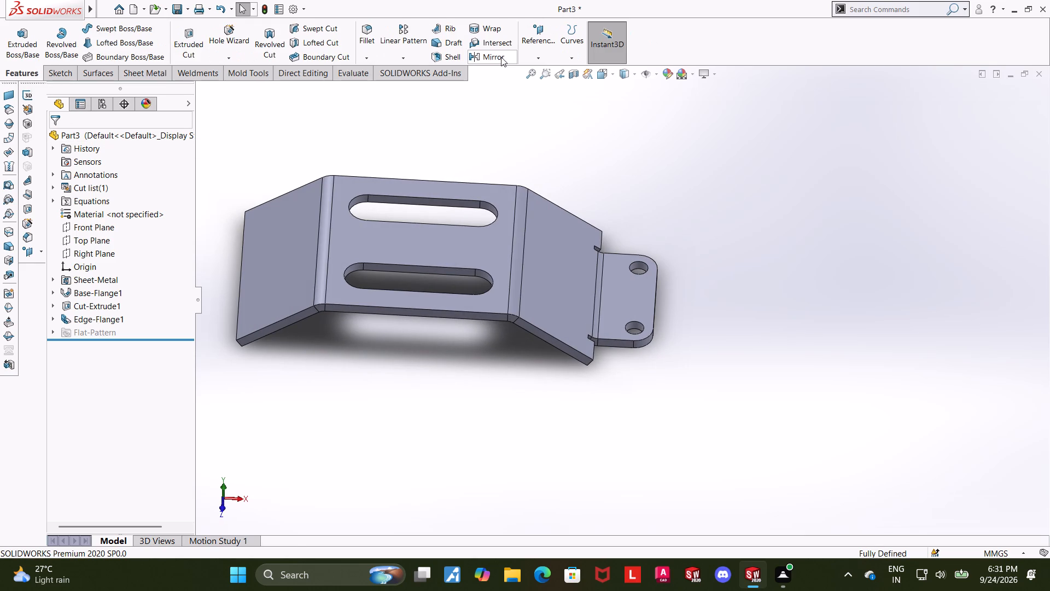
{"action": "left_click", "coordinate": [501, 56]}
{"action": "left_click", "coordinate": [200, 85]}
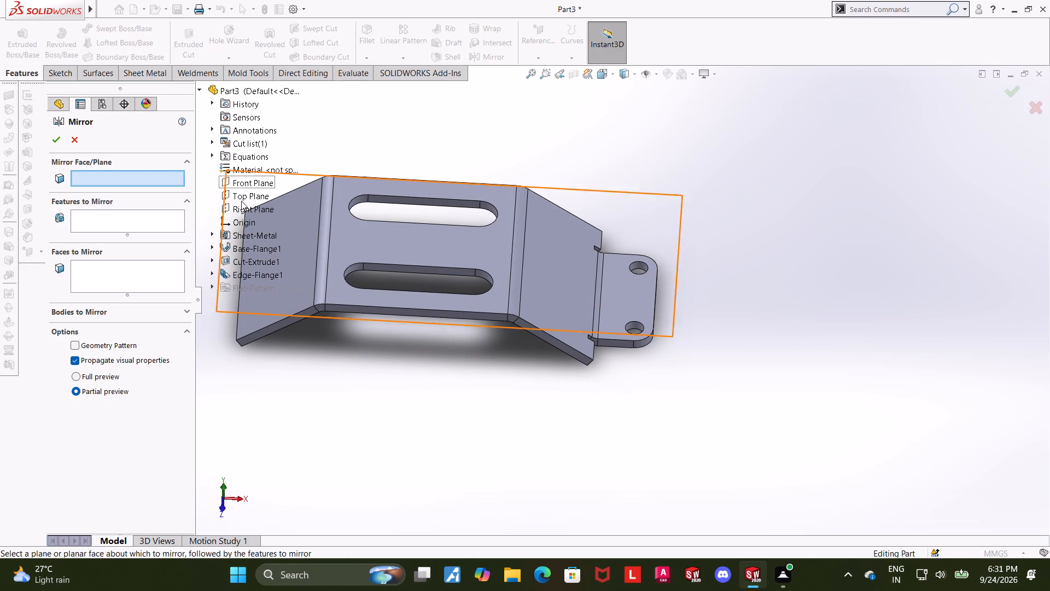
{"action": "left_click", "coordinate": [243, 212]}
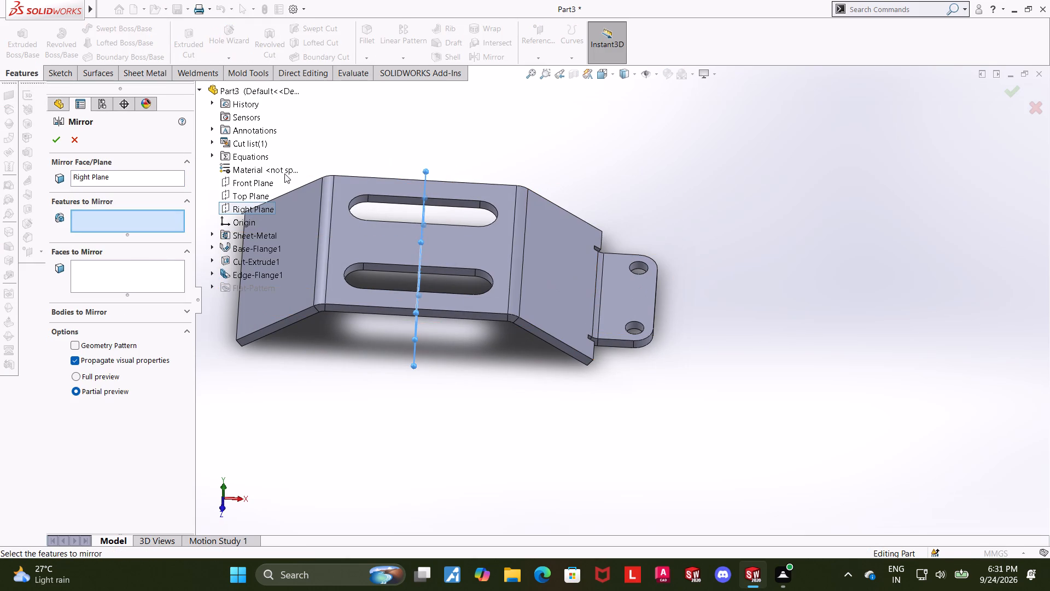
{"action": "left_click", "coordinate": [237, 276]}
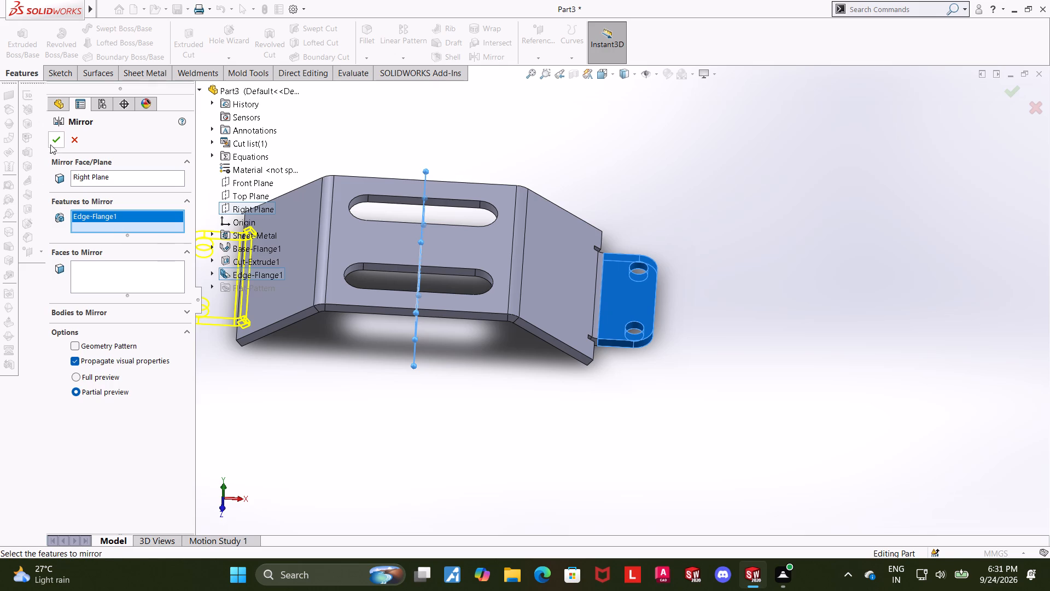
{"action": "left_click", "coordinate": [50, 144]}
Reopen the slot sketch under Cut-Extrude1 for editing and set the slots' end radius to 2 mm.
{"action": "scroll", "coordinate": [797, 195], "scroll_direction": "up", "scroll_amount": 4}
{"action": "scroll", "coordinate": [586, 276], "scroll_direction": "down", "scroll_amount": 3}
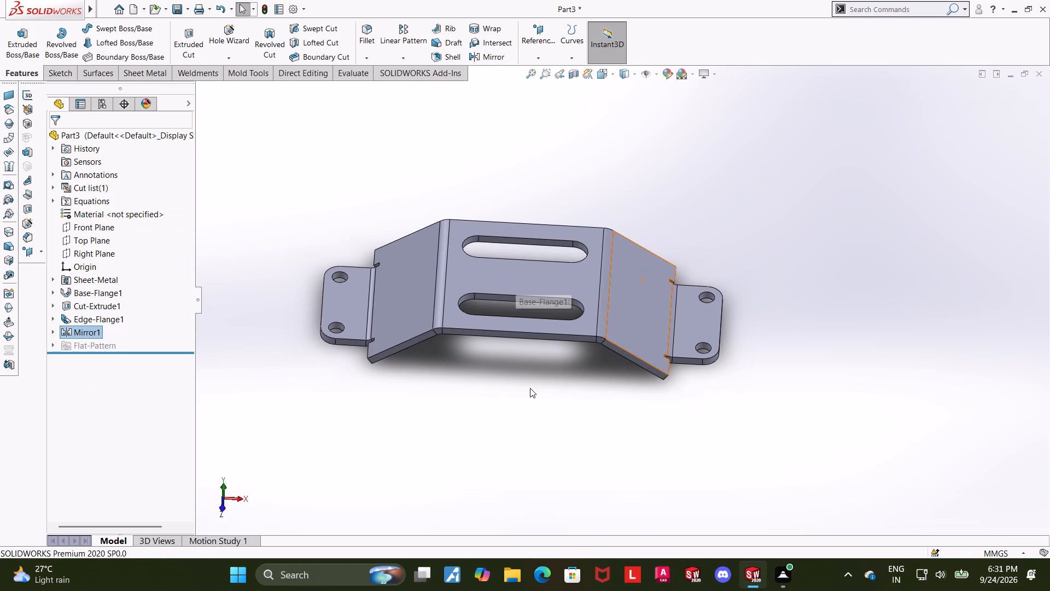
{"action": "scroll", "coordinate": [523, 402], "scroll_direction": "down", "scroll_amount": 1}
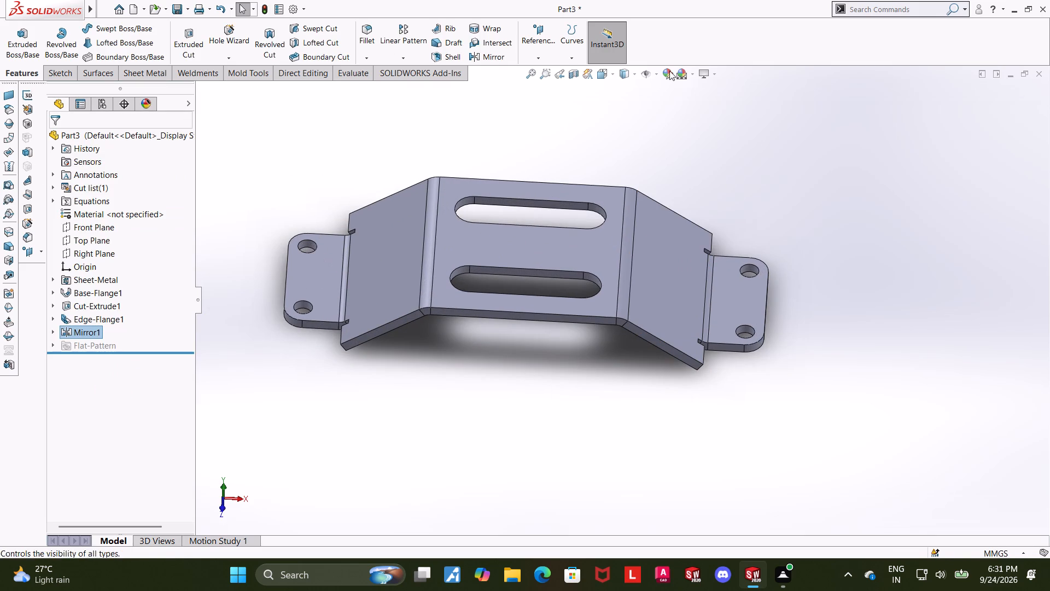
{"action": "key", "text": "ctrl+7"}
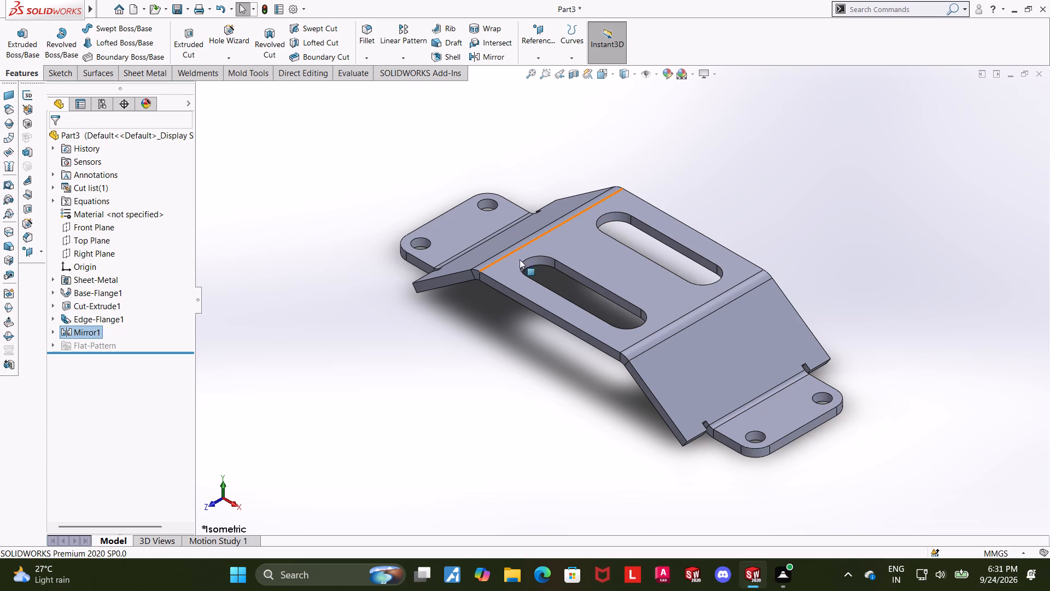
{"action": "left_click", "coordinate": [93, 306]}
{"action": "left_click", "coordinate": [54, 303]}
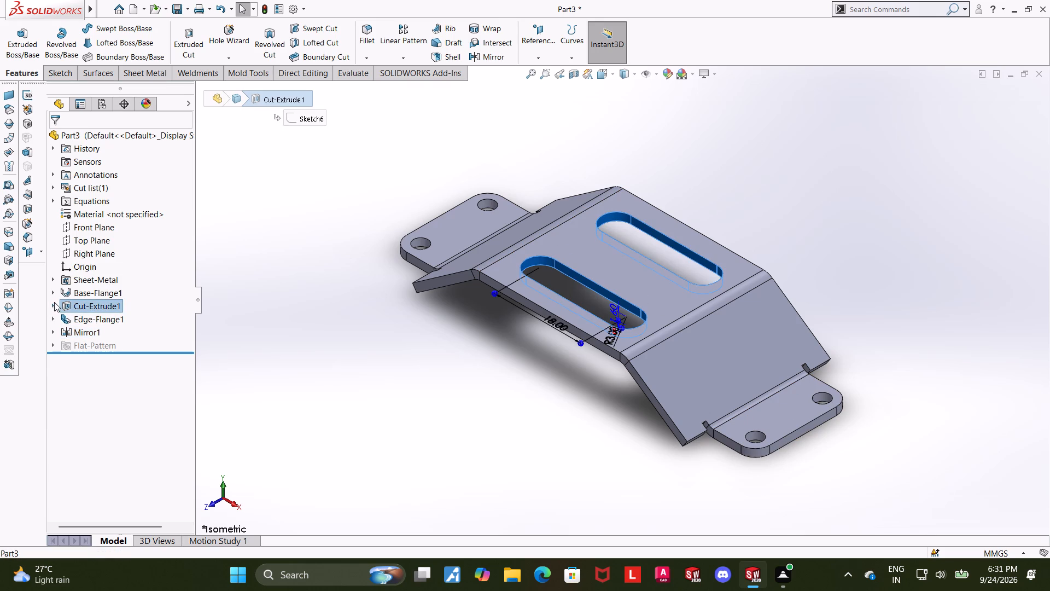
{"action": "left_click", "coordinate": [88, 314]}
{"action": "left_click", "coordinate": [96, 286]}
{"action": "left_click", "coordinate": [97, 322]}
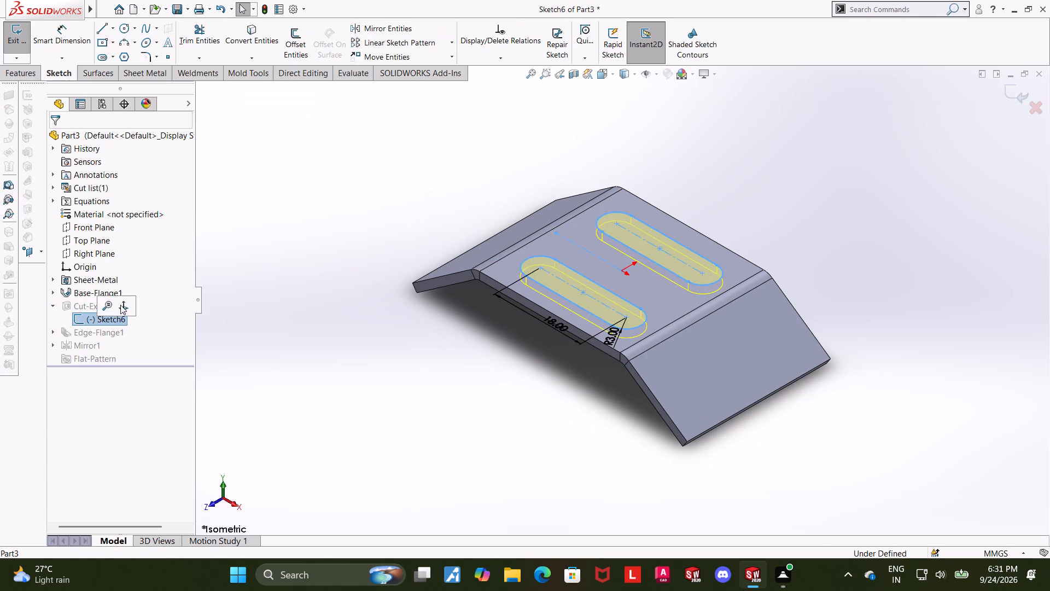
{"action": "left_click", "coordinate": [120, 305]}
{"action": "double_click", "coordinate": [741, 393]}
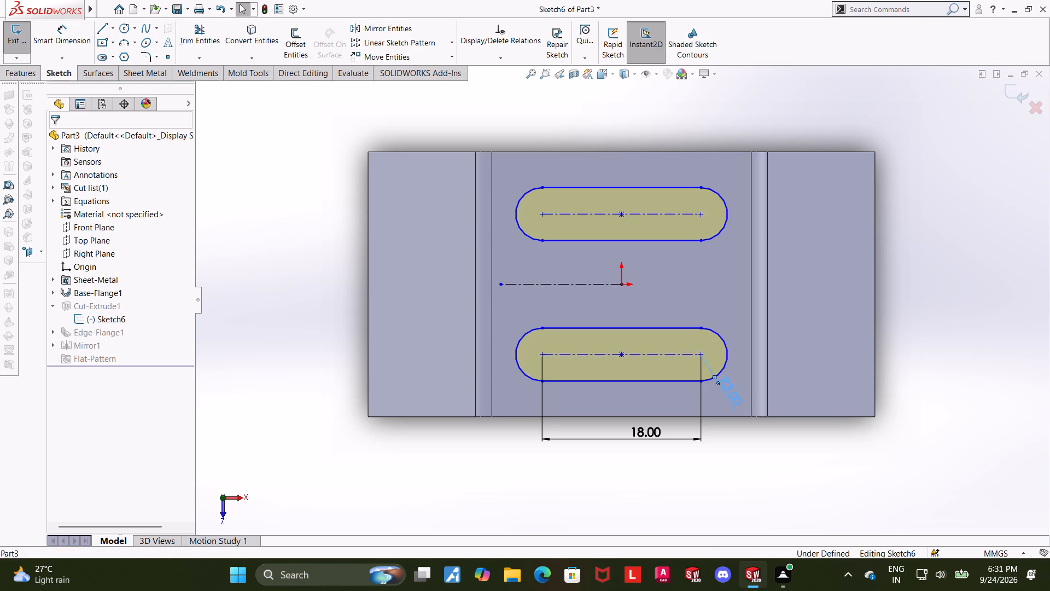
{"action": "key", "text": "2"}
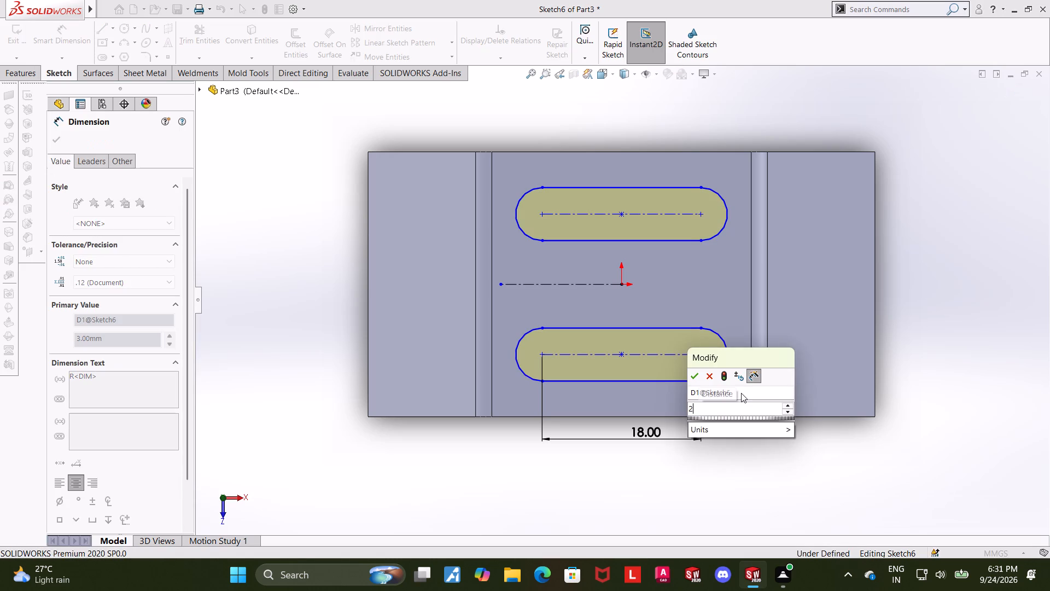
{"action": "key", "text": "Return"}
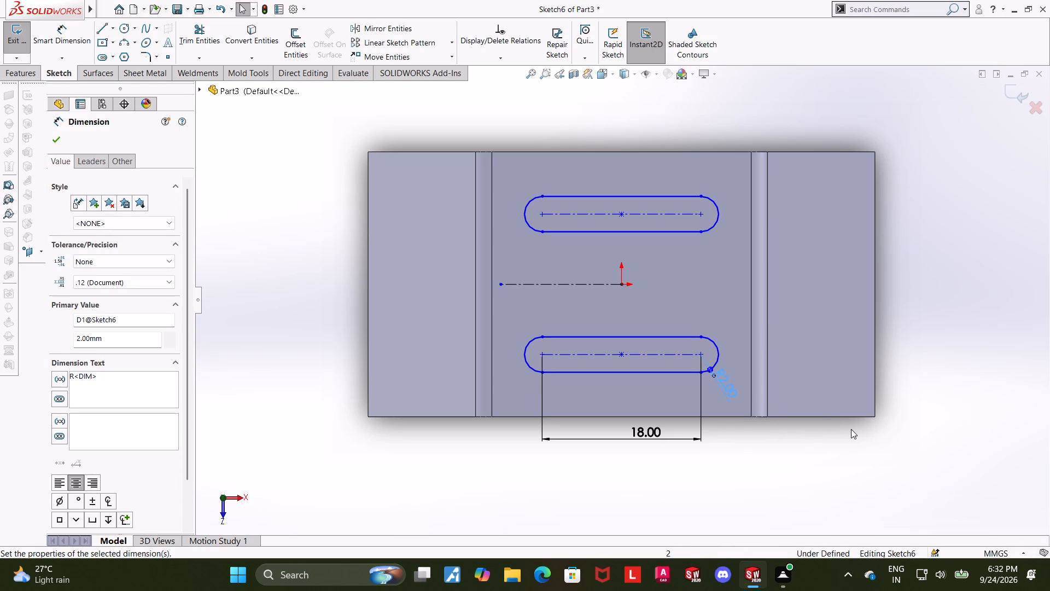
{"action": "left_click", "coordinate": [848, 453]}
Dimension the lower slot's outer straight edge 3 mm from the bracket's lower edge and finish the sketch to rebuild the cut.
{"action": "left_click", "coordinate": [53, 34]}
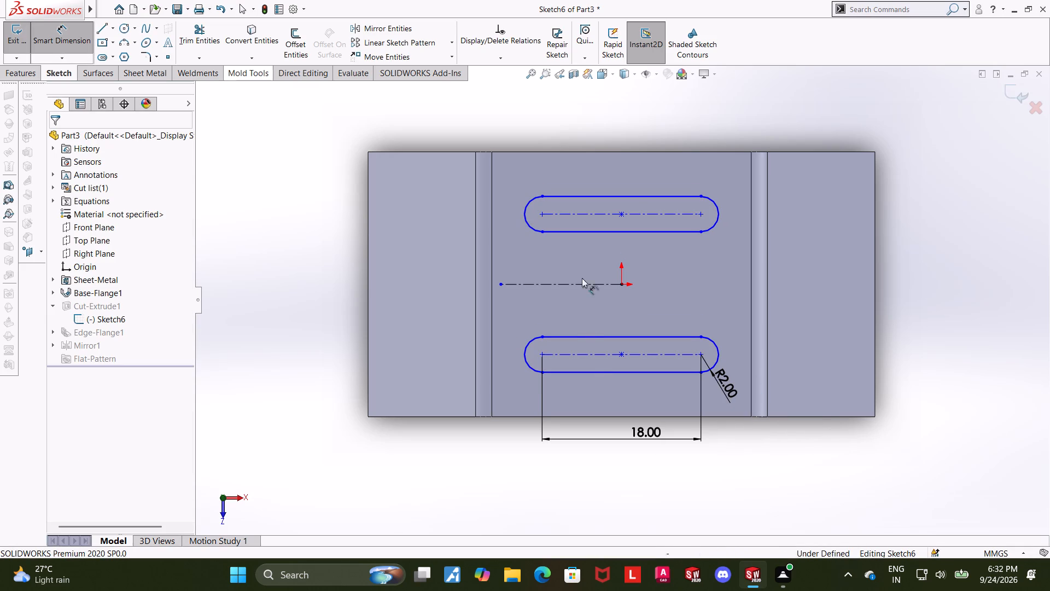
{"action": "left_click", "coordinate": [590, 373]}
{"action": "left_click", "coordinate": [563, 418]}
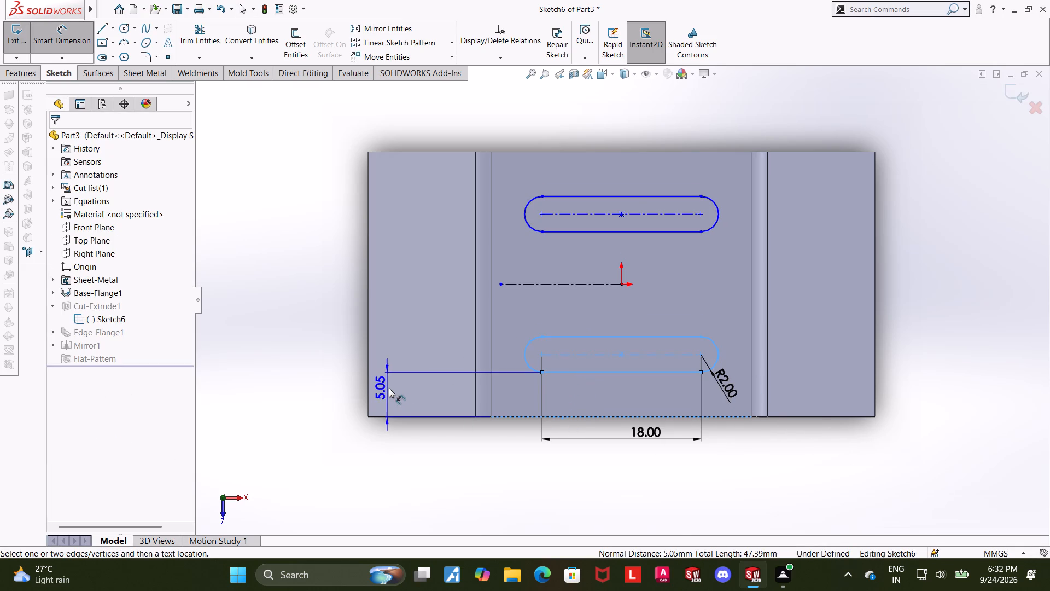
{"action": "left_click", "coordinate": [391, 388]}
{"action": "key", "text": "3"}
{"action": "key", "text": "Return"}
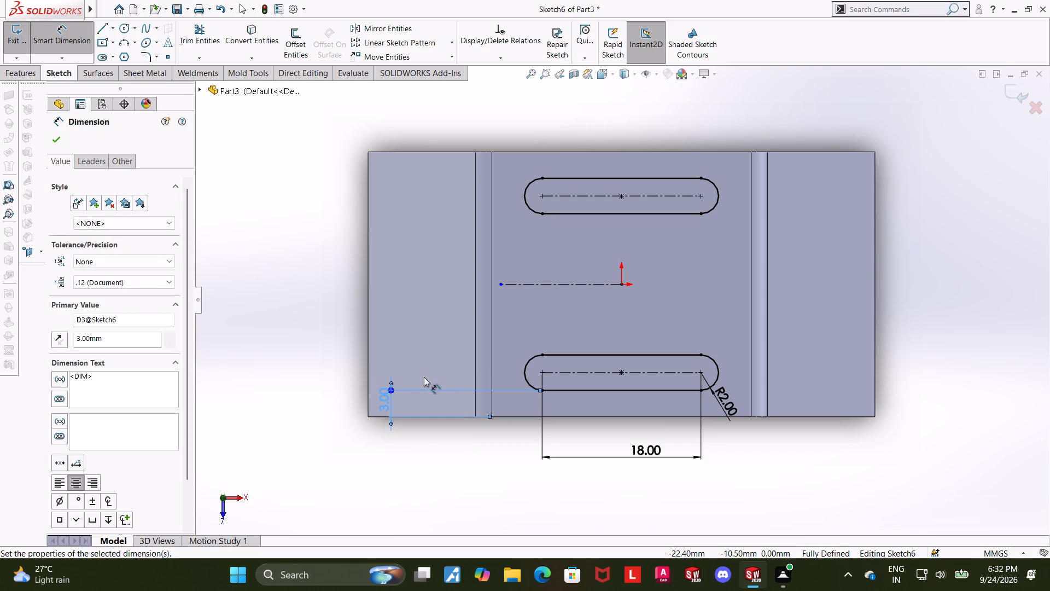
{"action": "left_click", "coordinate": [1010, 94]}
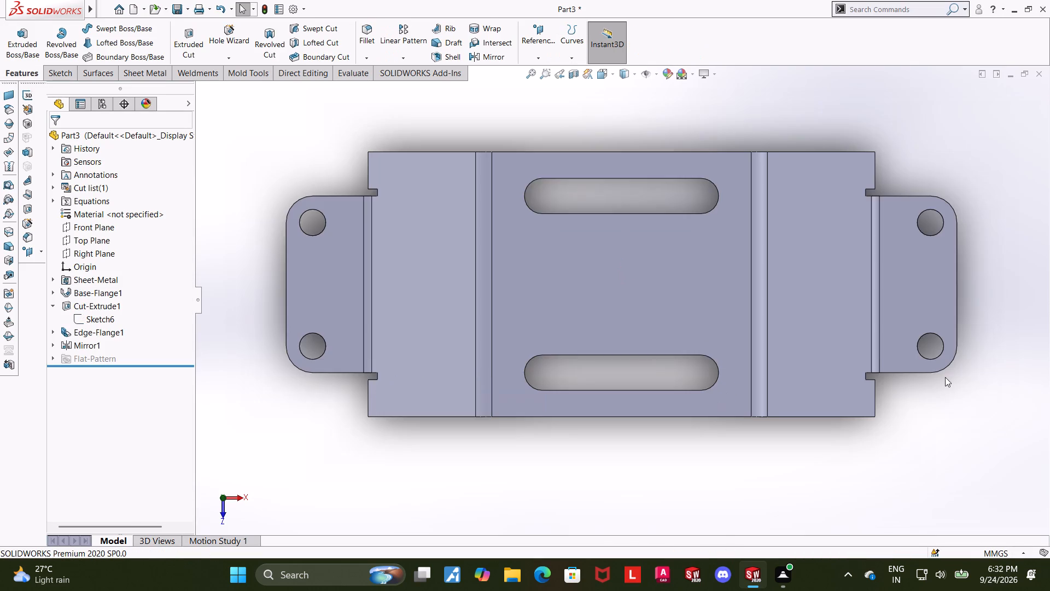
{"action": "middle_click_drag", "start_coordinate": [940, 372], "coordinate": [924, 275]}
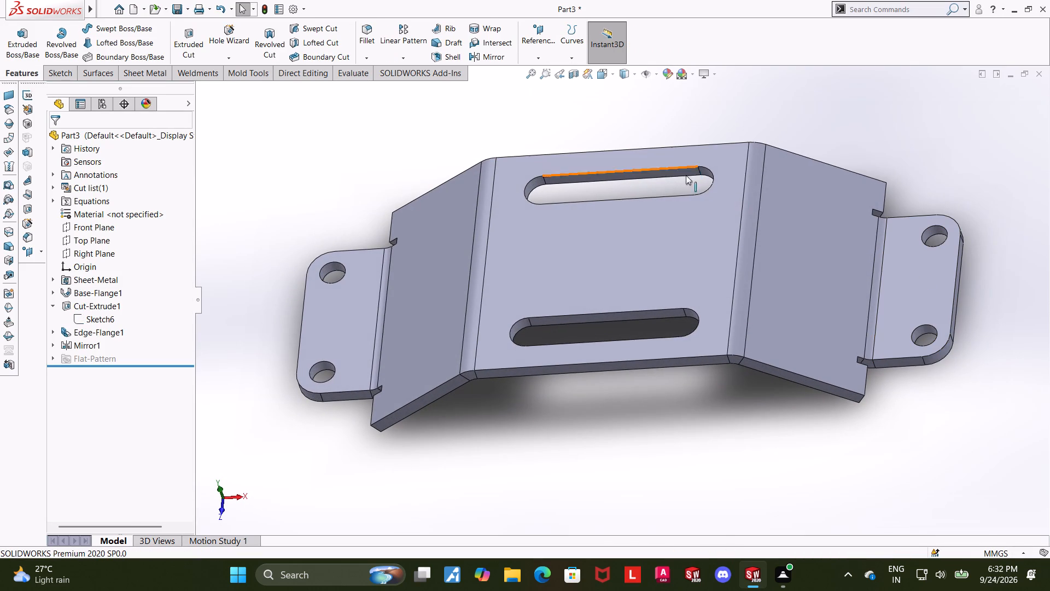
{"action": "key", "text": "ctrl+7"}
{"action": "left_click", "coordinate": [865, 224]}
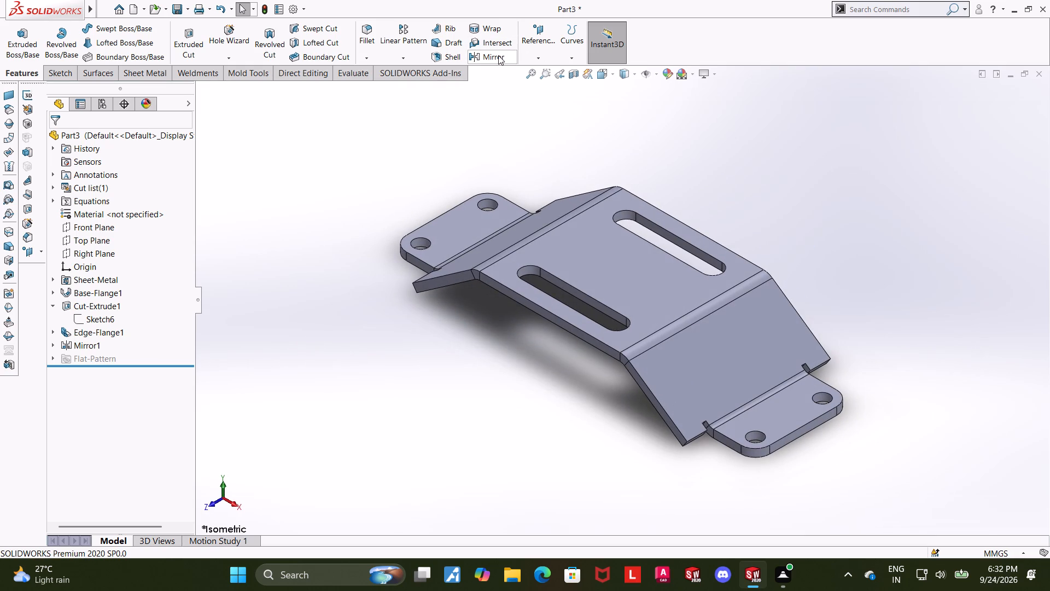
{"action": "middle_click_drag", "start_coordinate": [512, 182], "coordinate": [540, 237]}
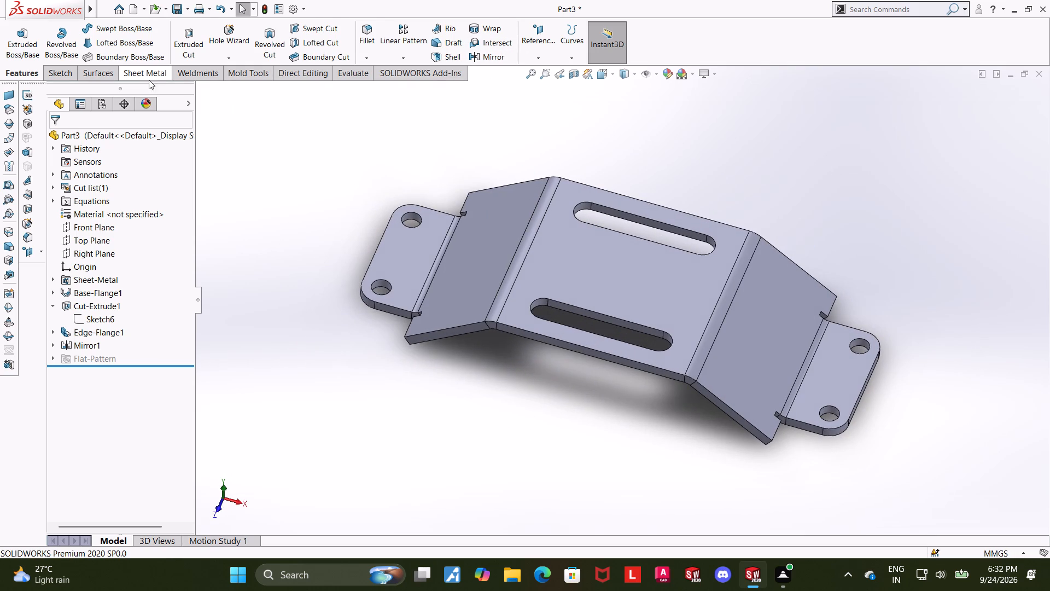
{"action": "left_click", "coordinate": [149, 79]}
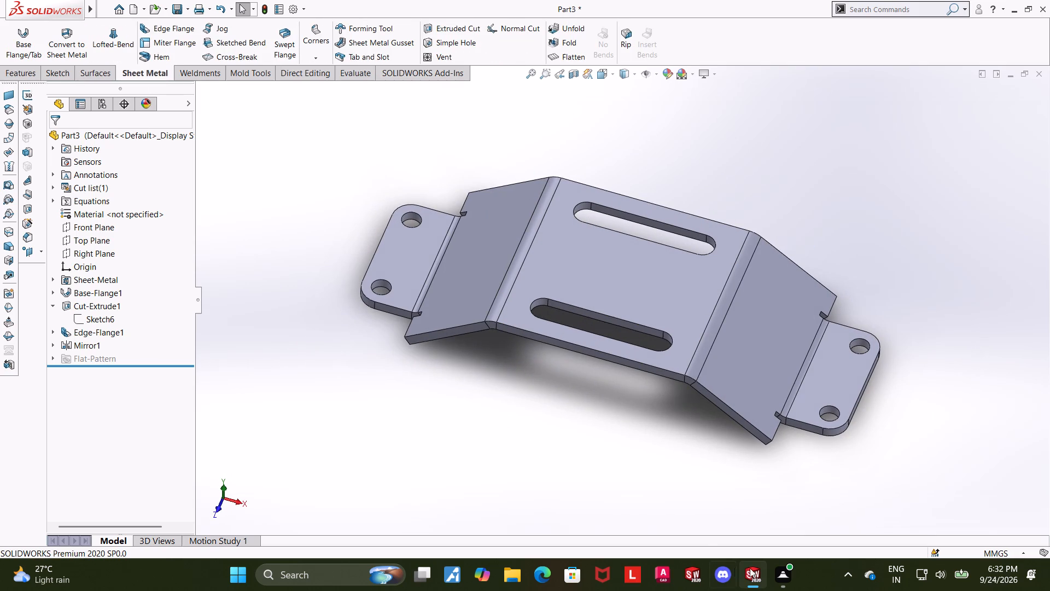
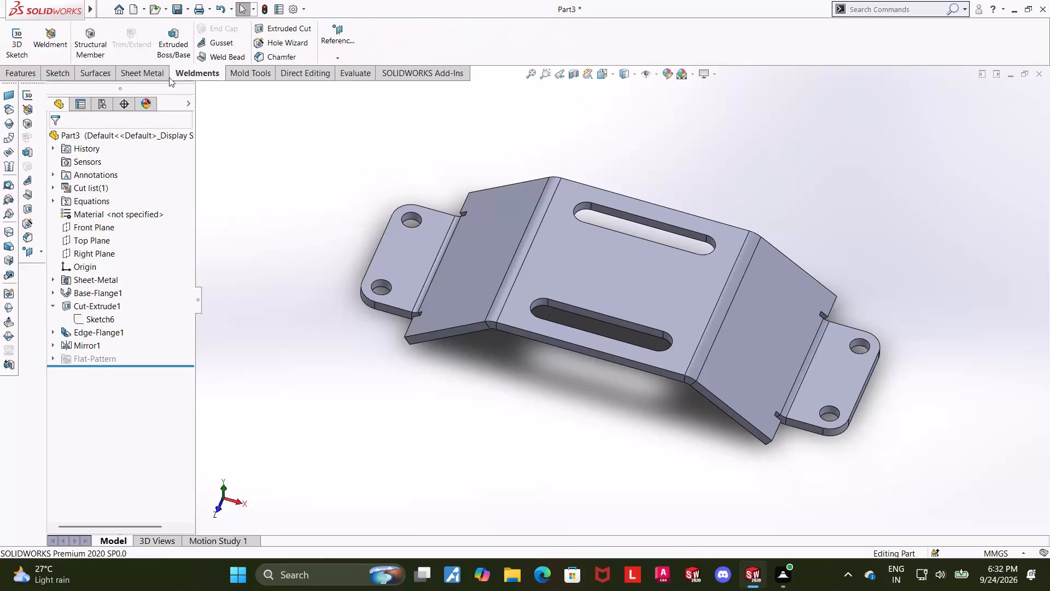
Flatten the sheet metal bracket and orient the flat pattern to the Top view.
{"action": "left_click", "coordinate": [145, 71]}
{"action": "left_click", "coordinate": [561, 58]}
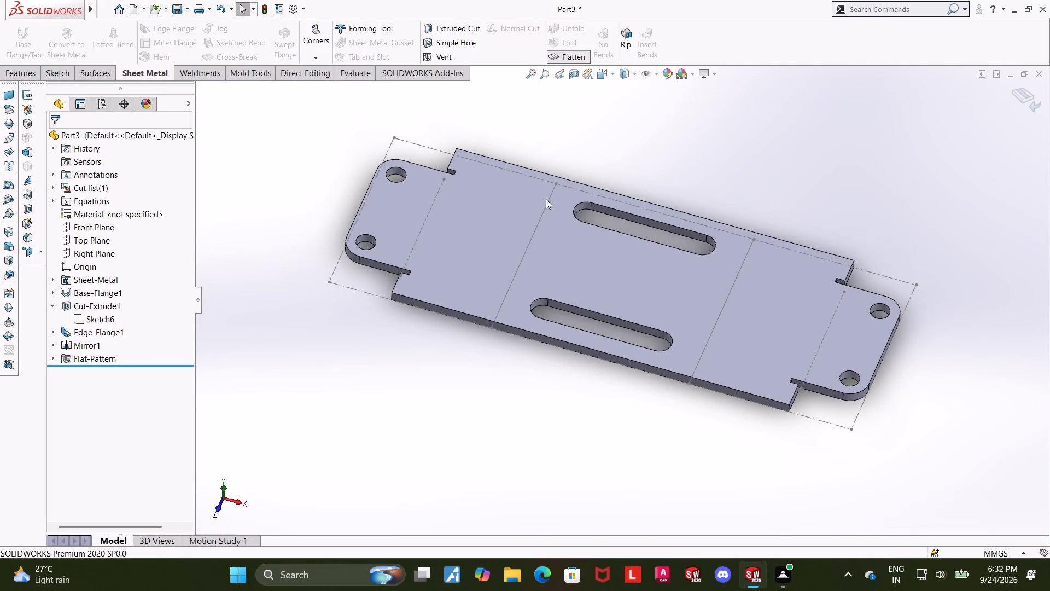
{"action": "left_click", "coordinate": [604, 77]}
{"action": "left_click", "coordinate": [494, 314]}
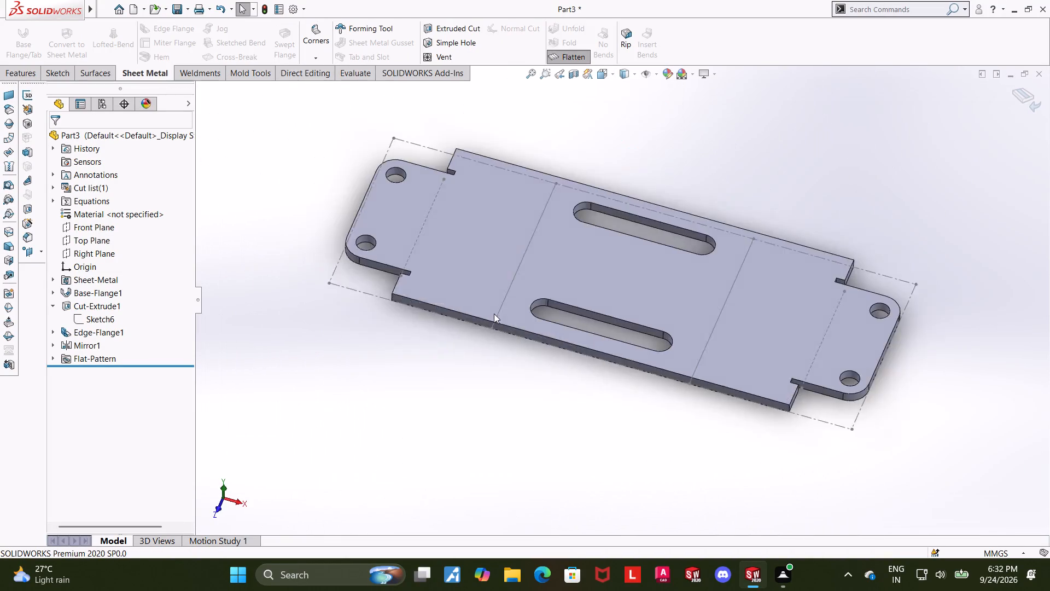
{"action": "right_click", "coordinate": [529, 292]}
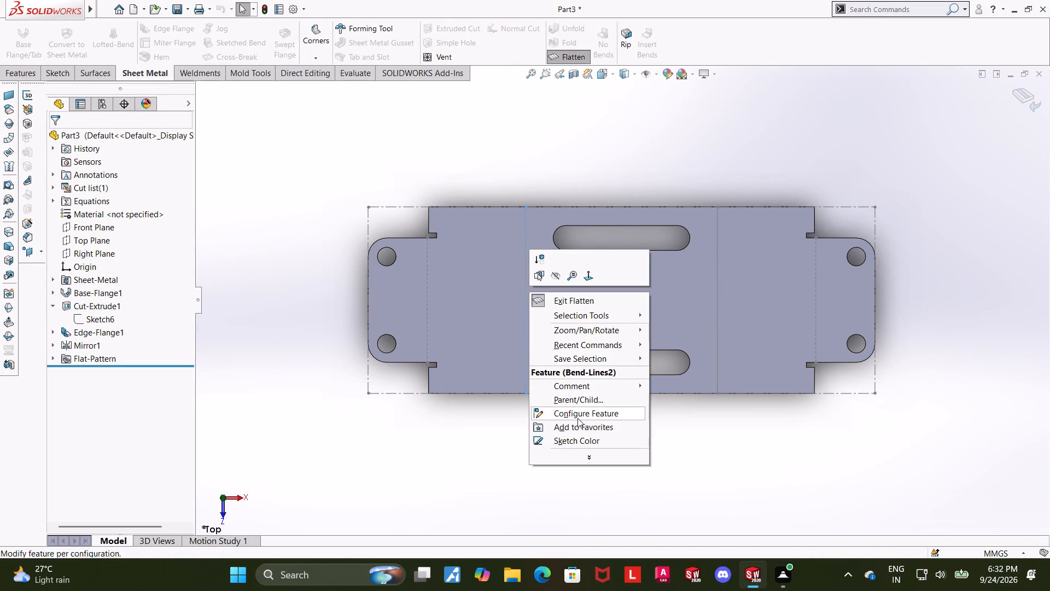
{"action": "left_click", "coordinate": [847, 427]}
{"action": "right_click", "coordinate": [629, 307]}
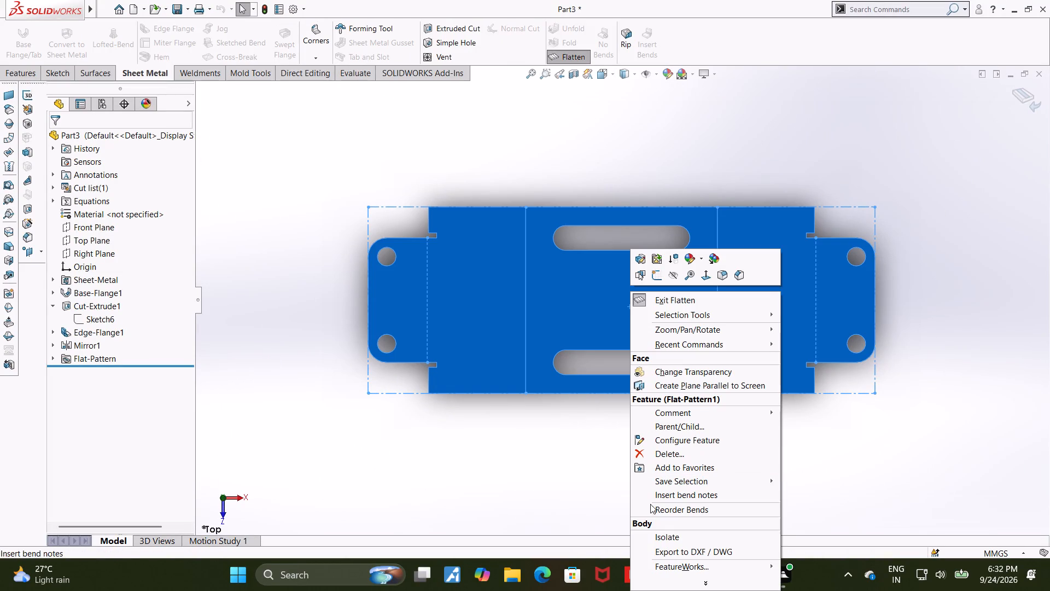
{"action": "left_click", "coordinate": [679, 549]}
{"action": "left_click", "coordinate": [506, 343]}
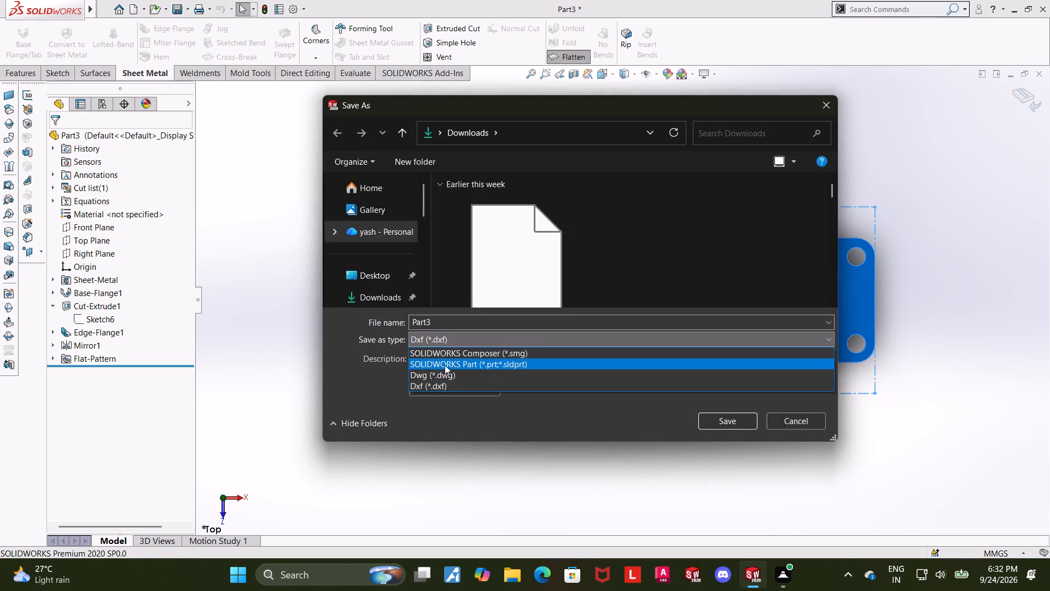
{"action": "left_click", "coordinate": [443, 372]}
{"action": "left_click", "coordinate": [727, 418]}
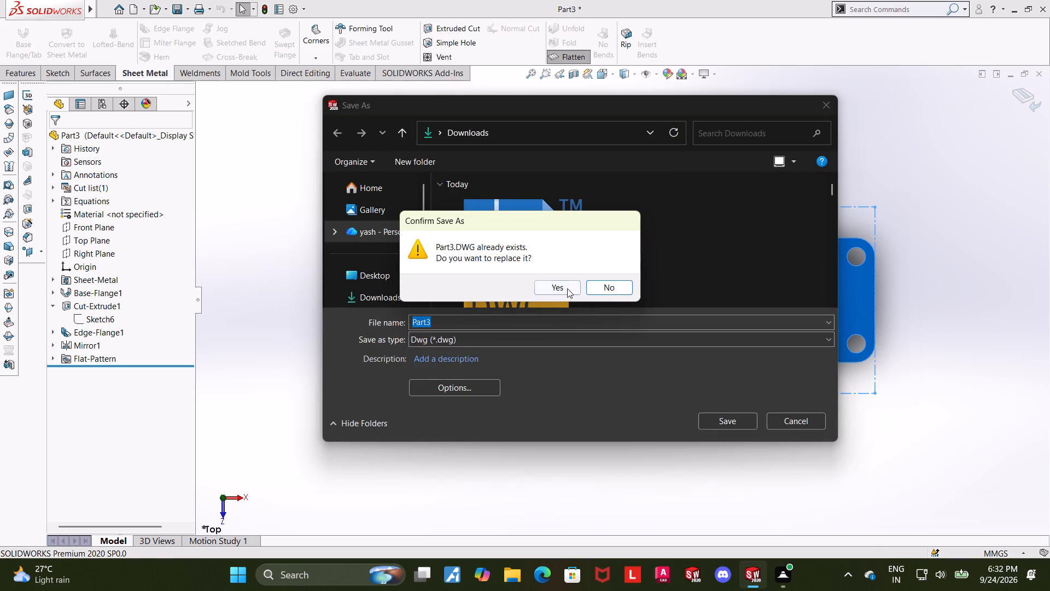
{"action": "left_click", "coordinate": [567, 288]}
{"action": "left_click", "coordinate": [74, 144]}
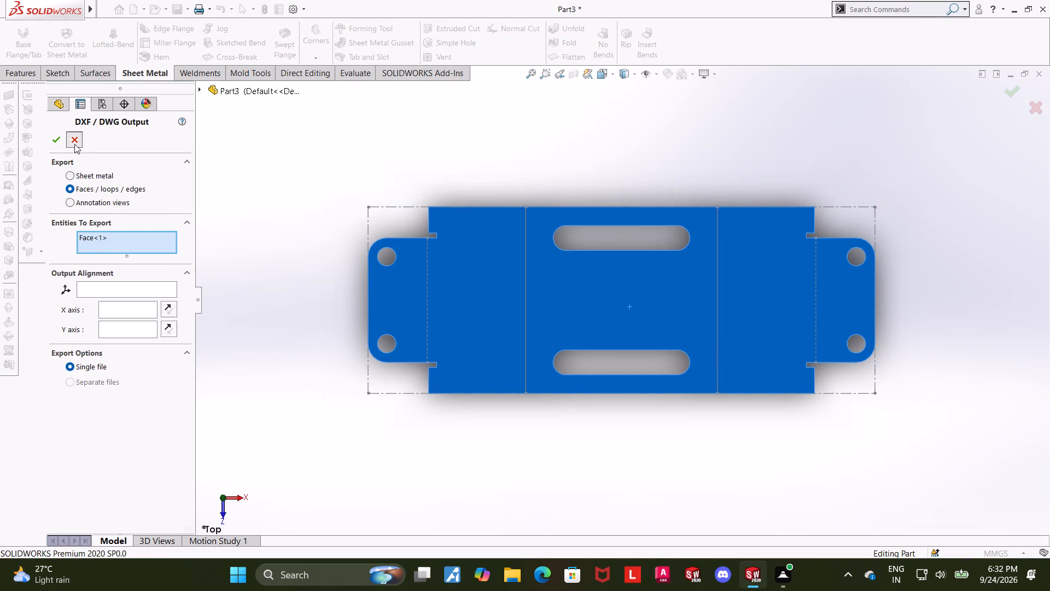
Start a DWG export of the flat pattern's face to Downloads under the name bridge sheet metal mount.
{"action": "right_click", "coordinate": [542, 306]}
{"action": "left_click", "coordinate": [594, 558]}
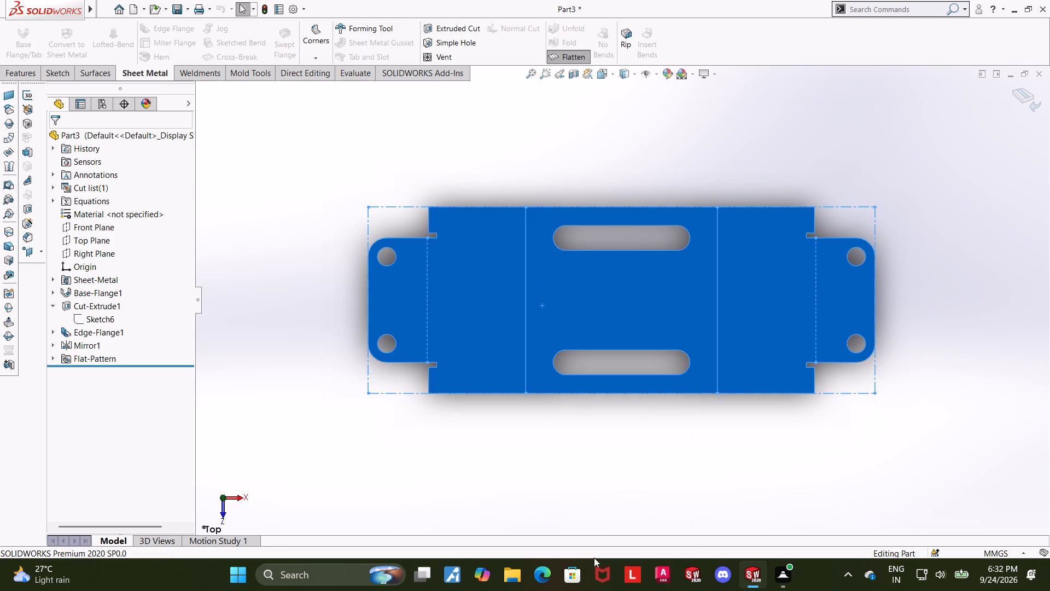
{"action": "left_click", "coordinate": [474, 337]}
{"action": "left_click", "coordinate": [448, 372]}
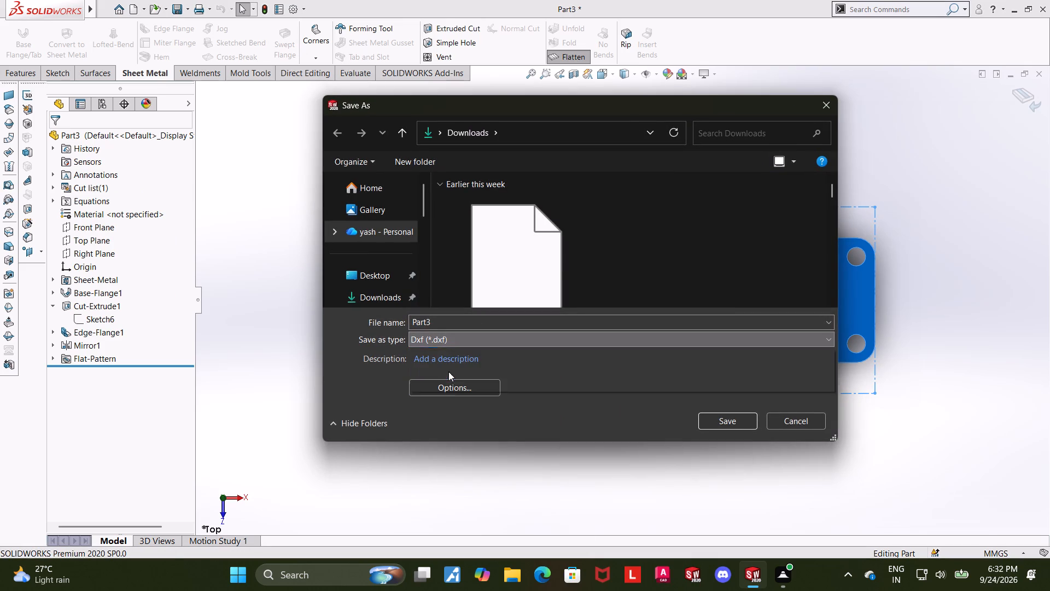
{"action": "key", "text": "BackSpace"}
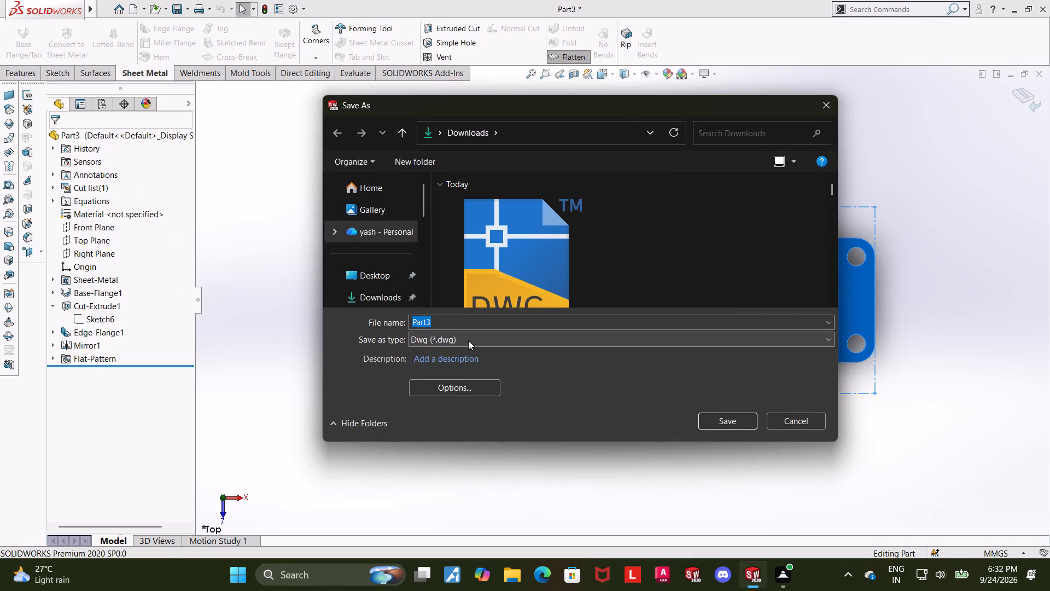
{"action": "left_click_drag", "start_coordinate": [457, 323], "coordinate": [379, 318]}
{"action": "key", "text": "BackSpace"}
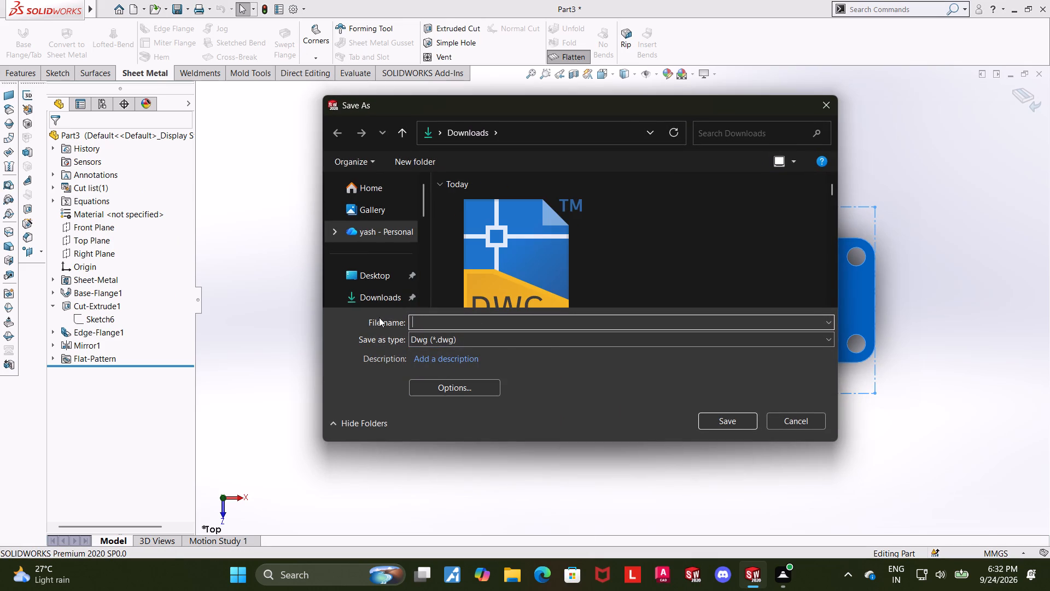
{"action": "type", "text": "bridge sheet metal m,p"}
{"action": "key", "text": "BackSpace"}
{"action": "key", "text": "BackSpace"}
{"action": "type", "text": "ount"}
{"action": "key", "text": "space"}
{"action": "left_click", "coordinate": [729, 422]}
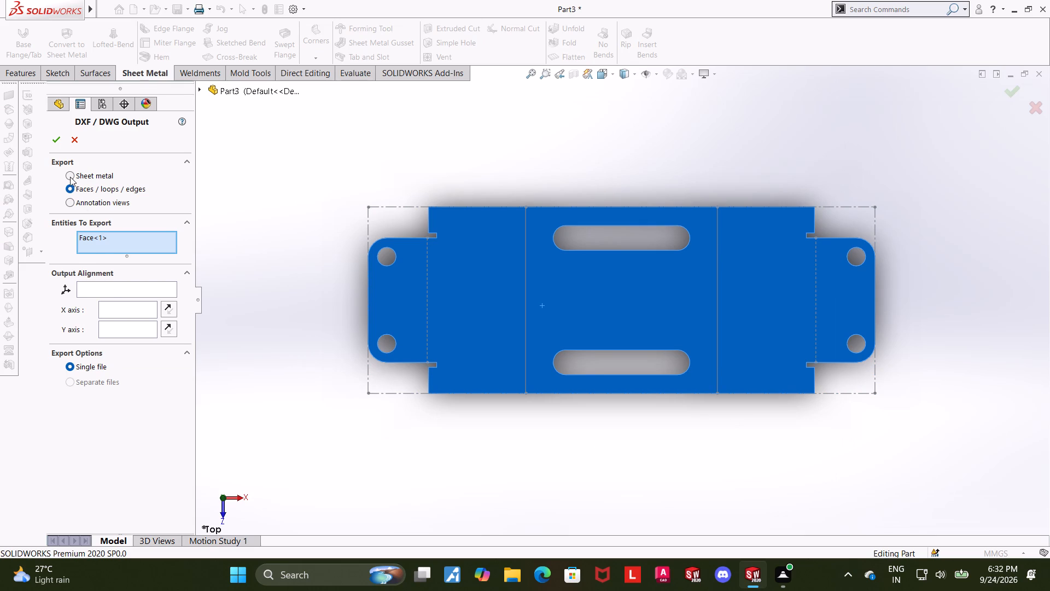
Export as sheet metal with geometry, hidden edges, bend lines, sketches and bounding box, and save the DWG from the cleanup preview.
{"action": "left_click", "coordinate": [71, 173]}
{"action": "left_click", "coordinate": [74, 251]}
{"action": "left_click", "coordinate": [75, 264]}
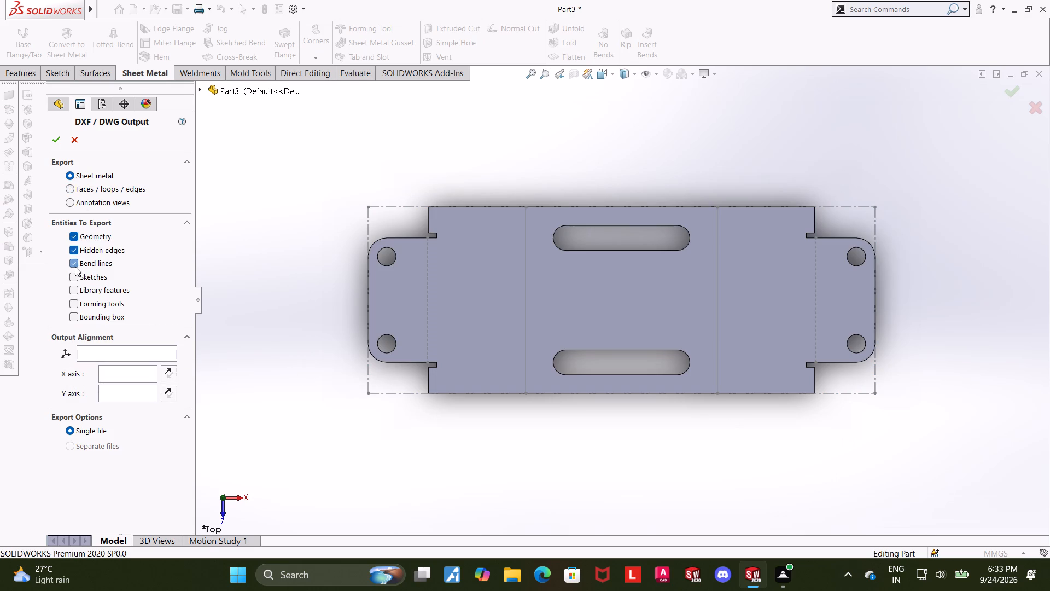
{"action": "left_click", "coordinate": [75, 273]}
{"action": "left_click", "coordinate": [77, 321]}
{"action": "left_click", "coordinate": [49, 138]}
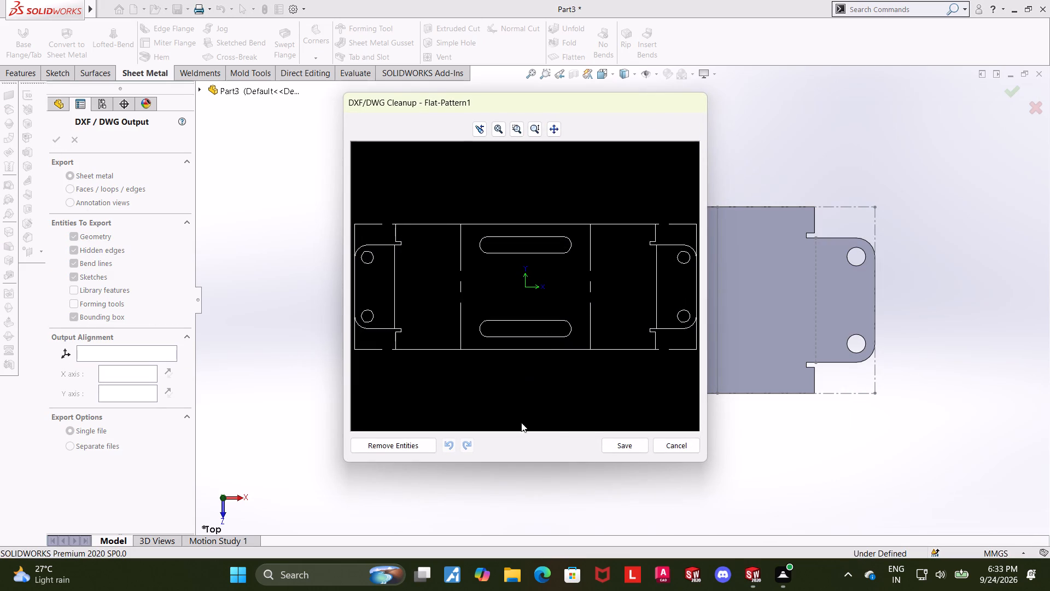
{"action": "left_click", "coordinate": [612, 439]}
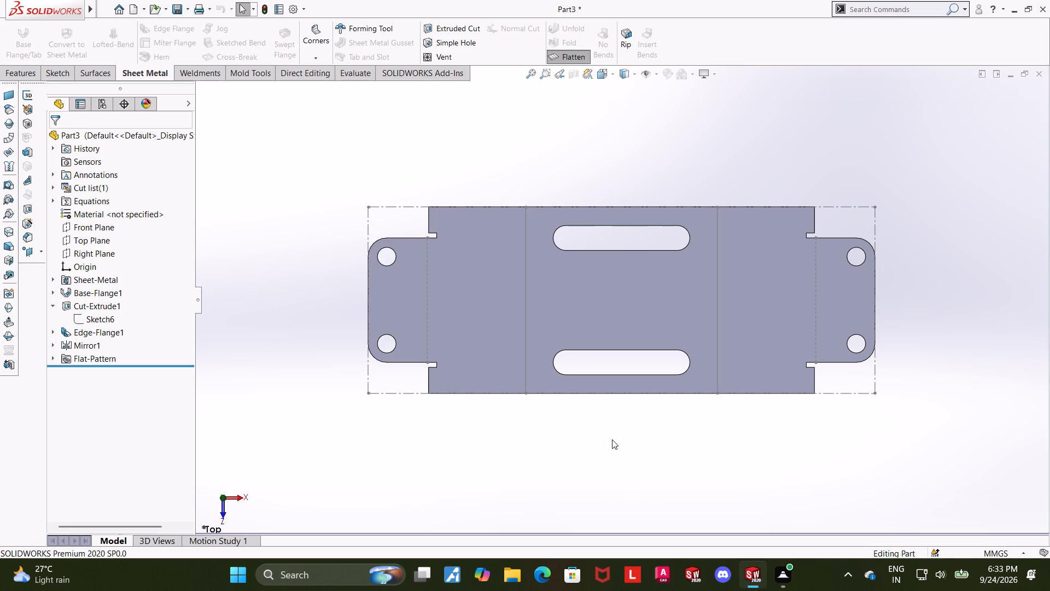
{"action": "left_click", "coordinate": [947, 443]}
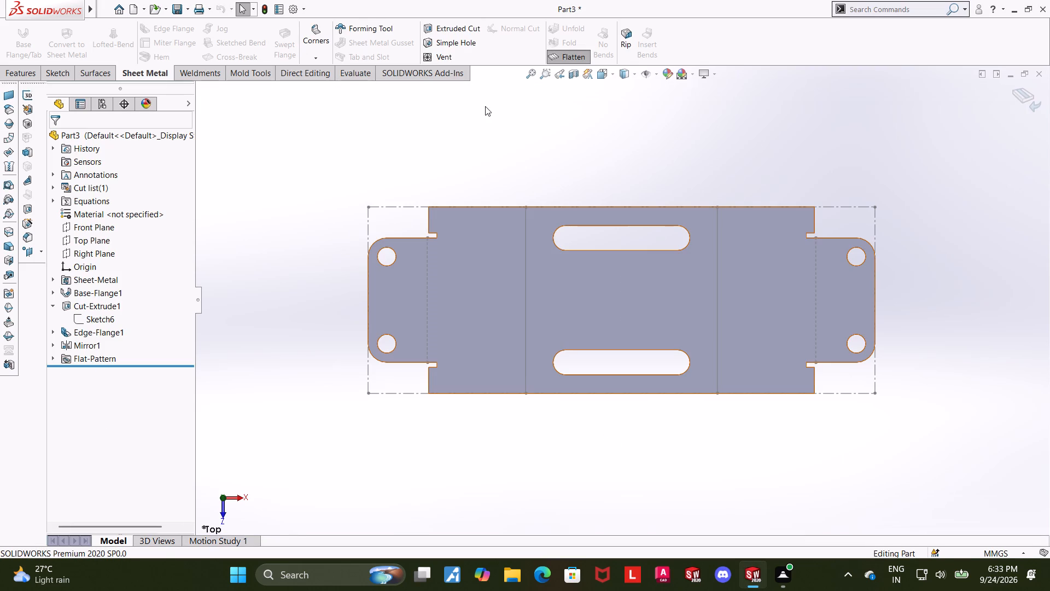
Enter the file name bridge sheet metal mount and save the flat pattern's top view as a PDF in Downloads.
{"action": "left_click", "coordinate": [140, 146]}
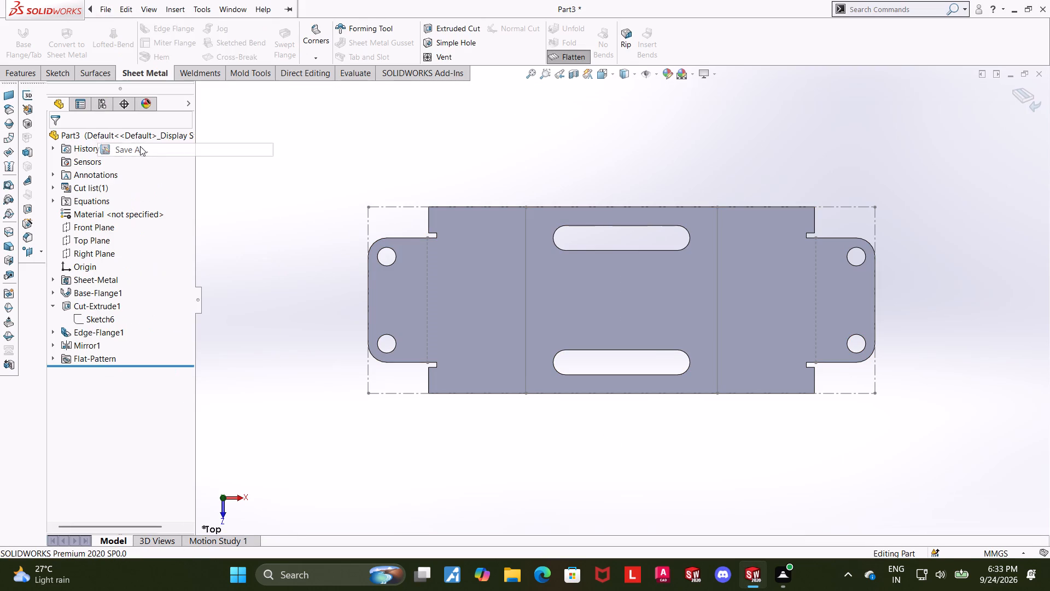
{"action": "type", "text": "bridge sheet metal mpinmt"}
{"action": "key", "text": "BackSpace"}
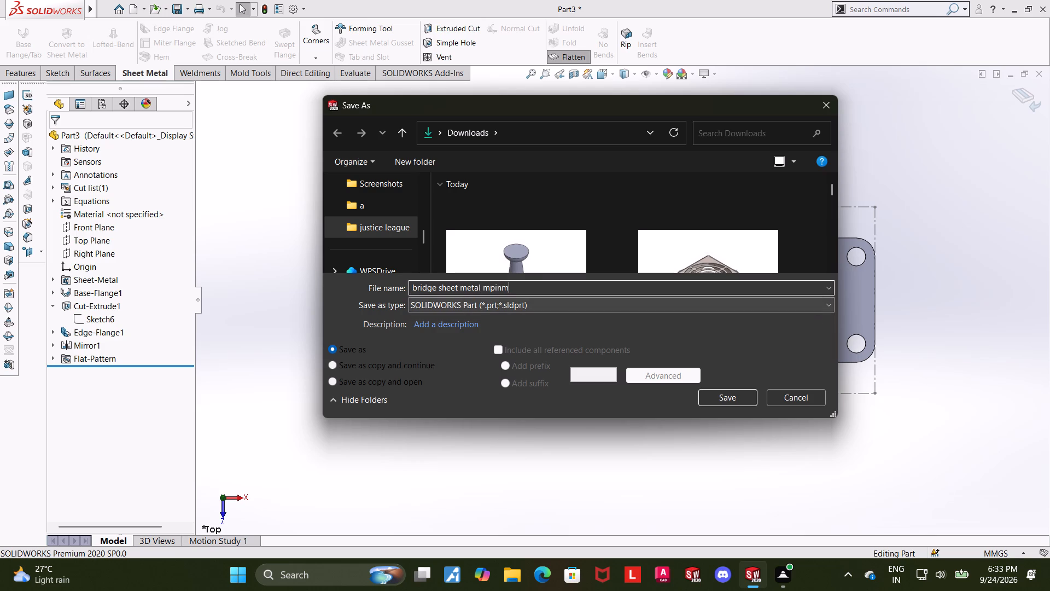
{"action": "key", "text": "BackSpace"}
{"action": "key", "text": "BackSpace"}
{"action": "key", "text": "BackSpace"}
{"action": "key", "text": "BackSpace"}
{"action": "type", "text": "ount"}
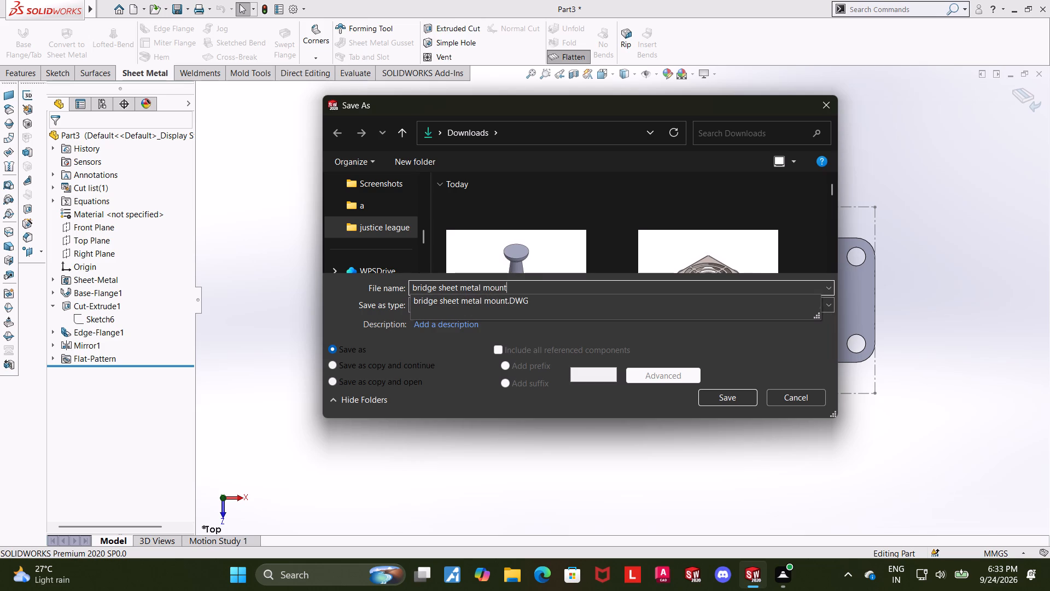
{"action": "key", "text": "space"}
{"action": "left_click", "coordinate": [545, 311]}
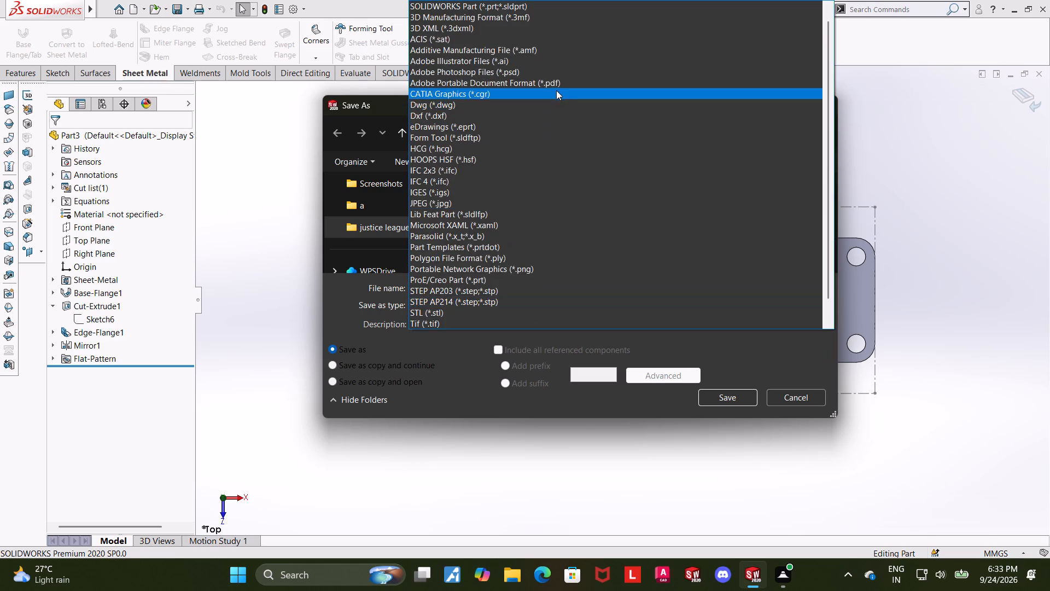
{"action": "left_click", "coordinate": [555, 85]}
{"action": "left_click", "coordinate": [722, 420]}
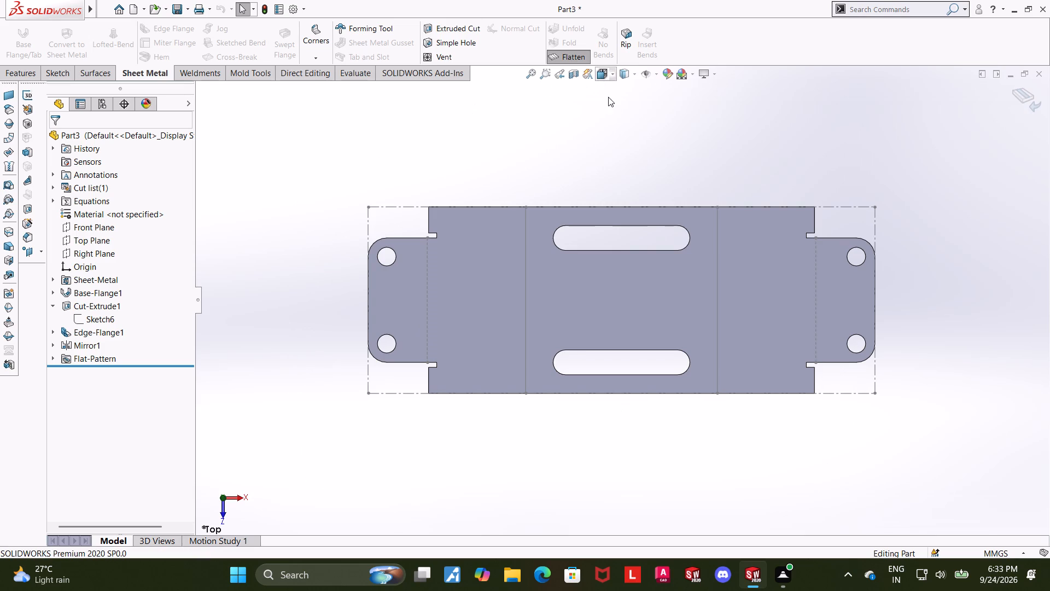
Exit the flat pattern to fold the bracket back and show it in isometric view.
{"action": "left_click", "coordinate": [580, 49]}
{"action": "left_click", "coordinate": [577, 56]}
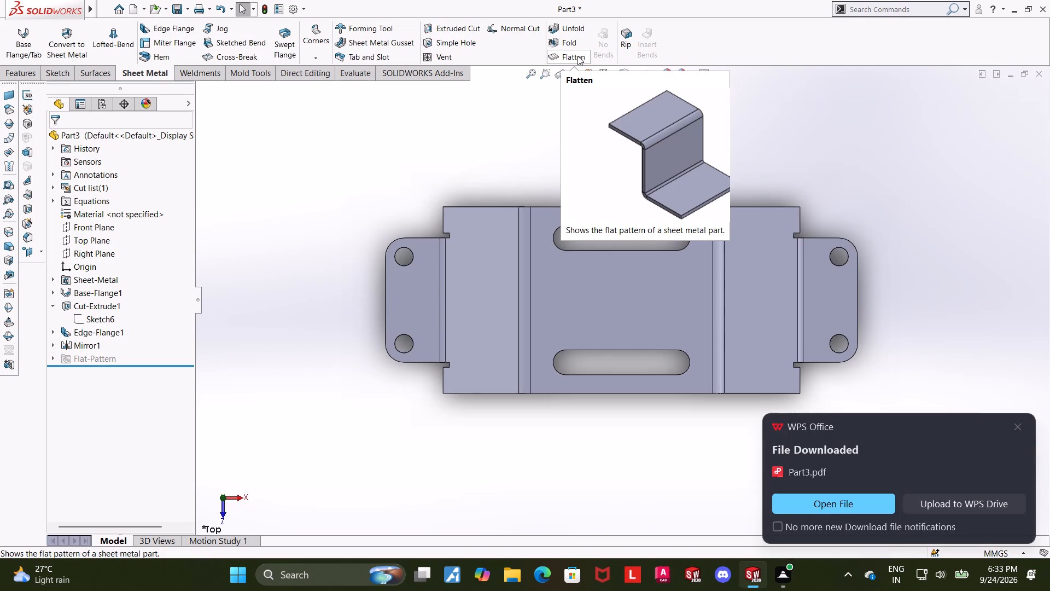
{"action": "key", "text": "ctrl+7"}
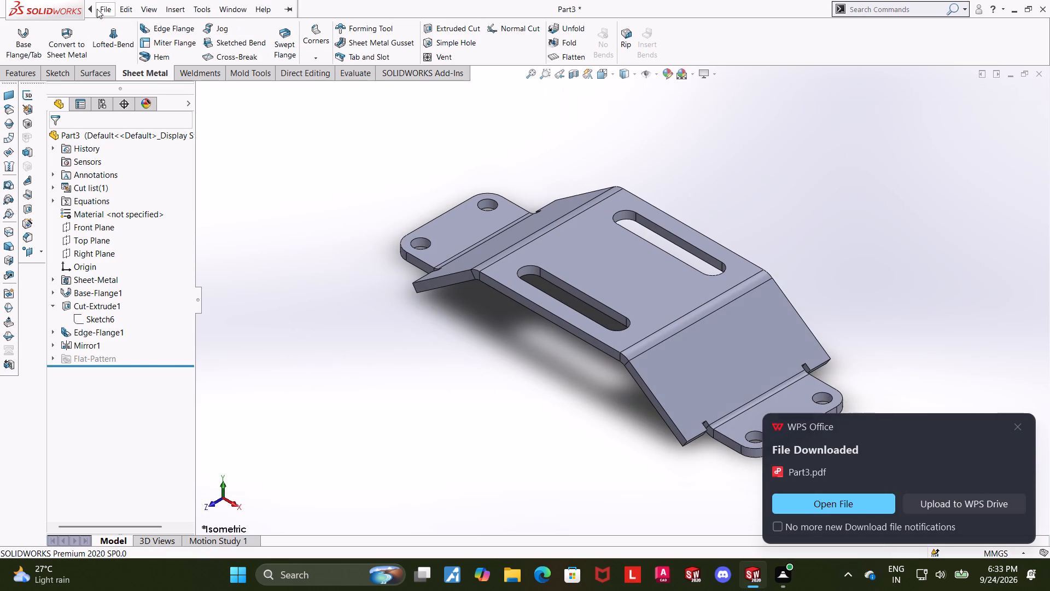
Save the folded bracket as a SOLIDWORKS part named bridge sheet metal mount in Downloads.
{"action": "left_click", "coordinate": [150, 146]}
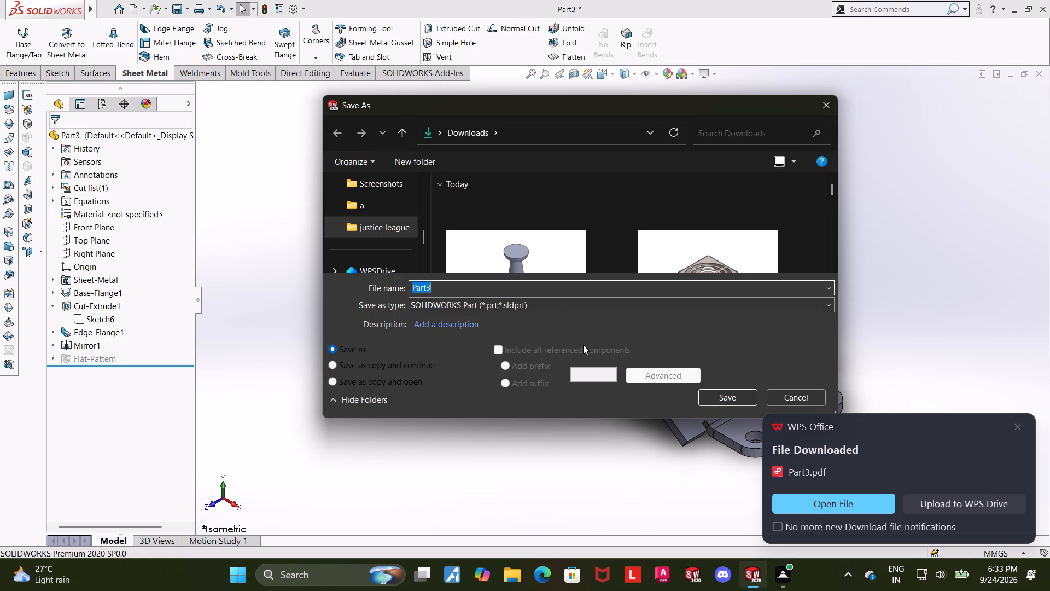
{"action": "type", "text": "bridge sheet metal mount"}
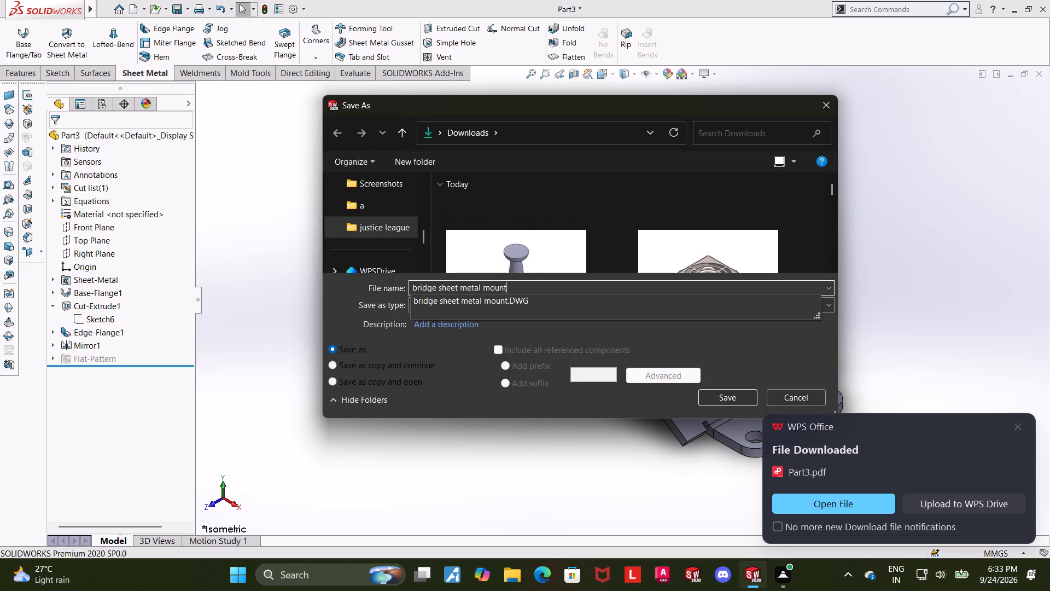
{"action": "key", "text": "space"}
{"action": "left_click", "coordinate": [731, 393]}
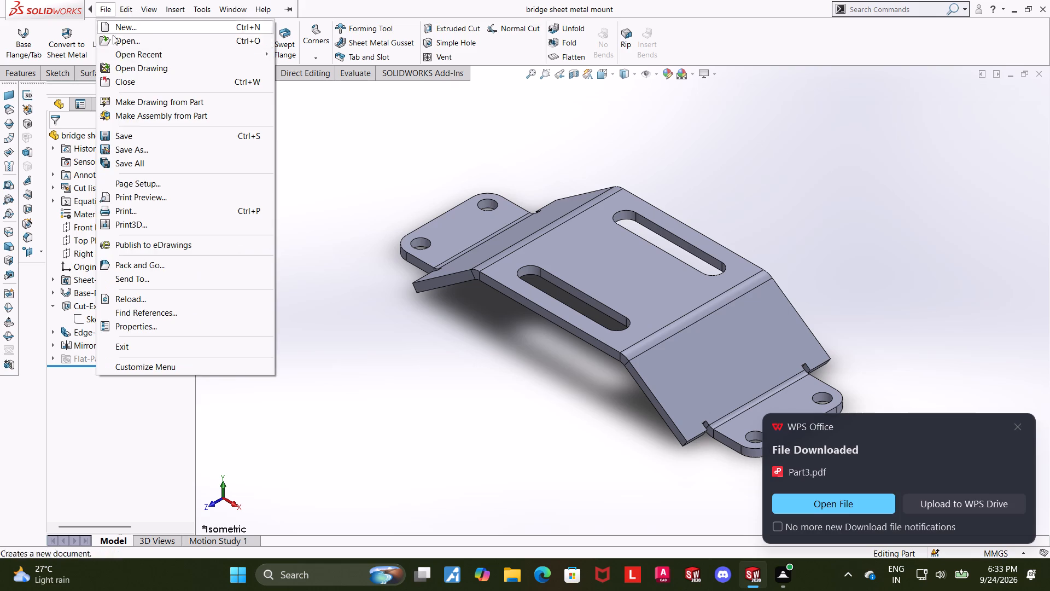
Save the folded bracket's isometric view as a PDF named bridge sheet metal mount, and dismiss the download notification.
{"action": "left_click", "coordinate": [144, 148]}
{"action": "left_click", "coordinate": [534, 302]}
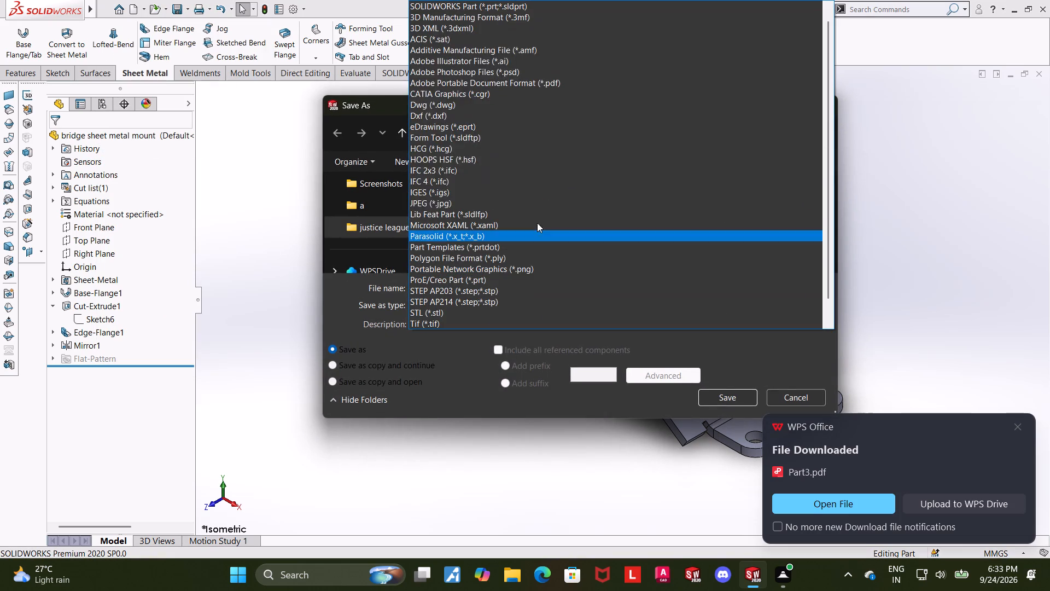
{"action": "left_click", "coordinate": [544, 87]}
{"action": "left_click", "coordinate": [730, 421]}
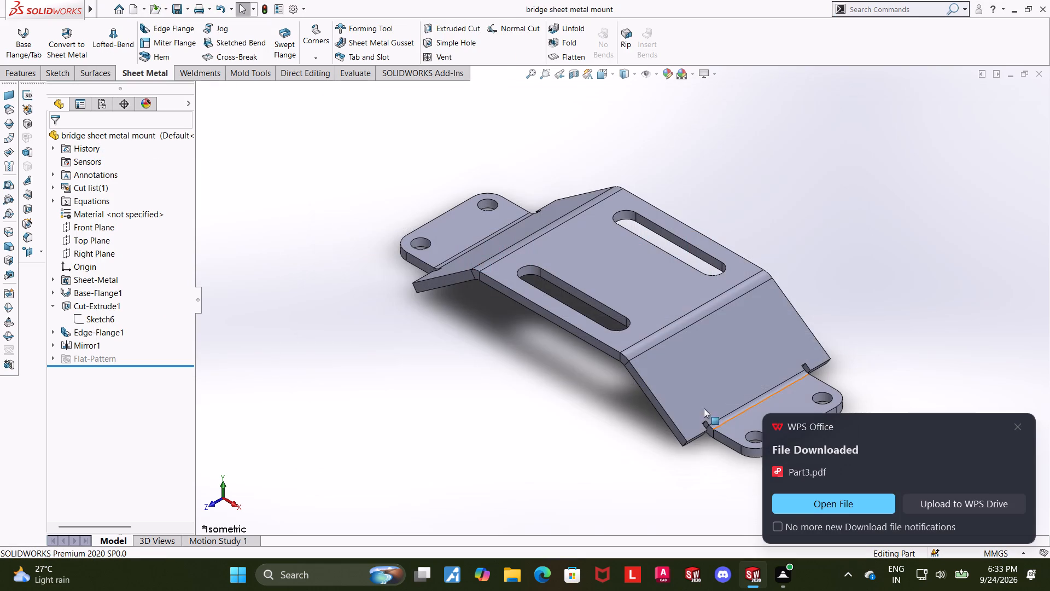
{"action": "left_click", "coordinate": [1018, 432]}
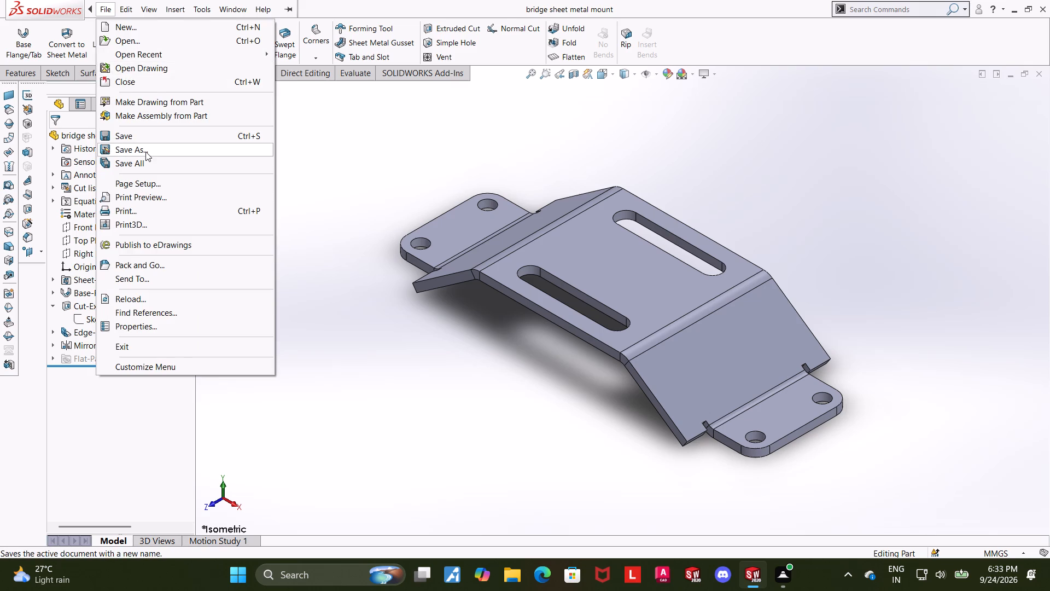
Save the isometric view as a PDF again, replacing the existing bridge sheet metal mount.pdf in Downloads.
{"action": "left_click", "coordinate": [145, 152]}
{"action": "scroll", "coordinate": [644, 257], "scroll_direction": "down", "scroll_amount": 2}
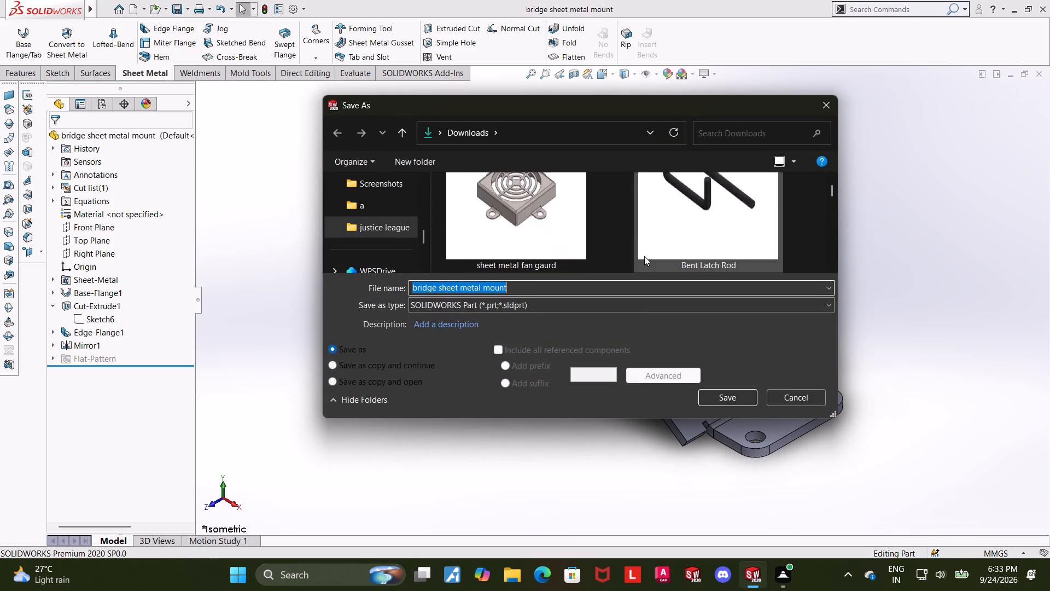
{"action": "left_click", "coordinate": [494, 304]}
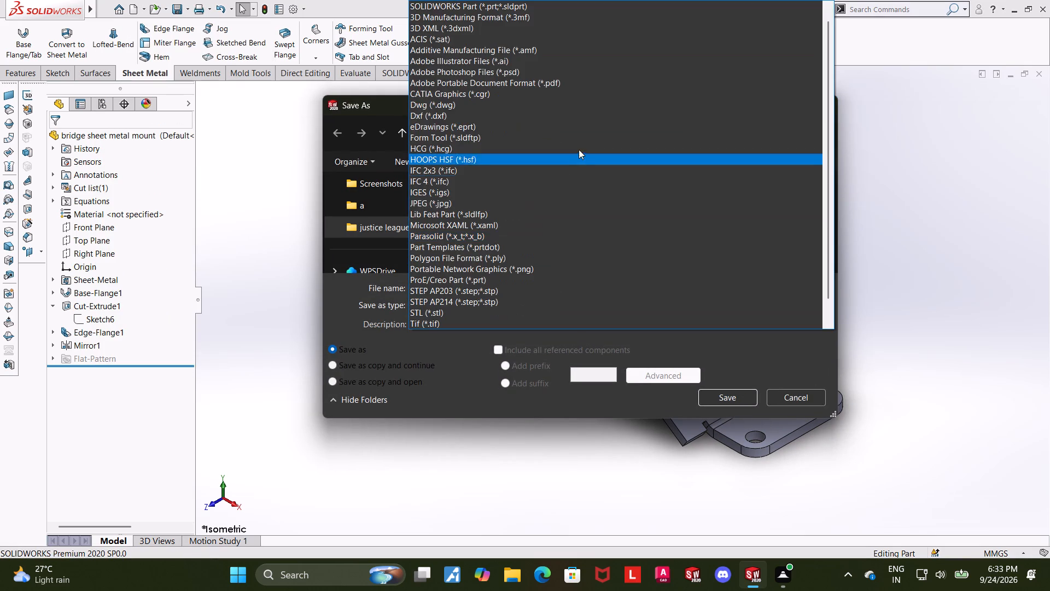
{"action": "left_click", "coordinate": [576, 85]}
{"action": "scroll", "coordinate": [652, 252], "scroll_direction": "down", "scroll_amount": 2}
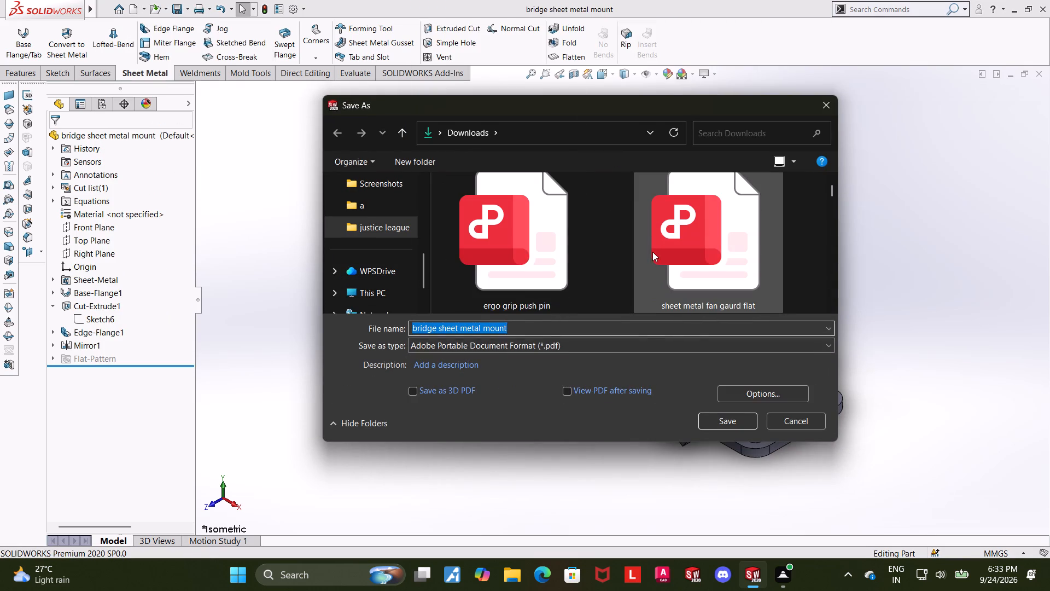
{"action": "left_click", "coordinate": [732, 418]}
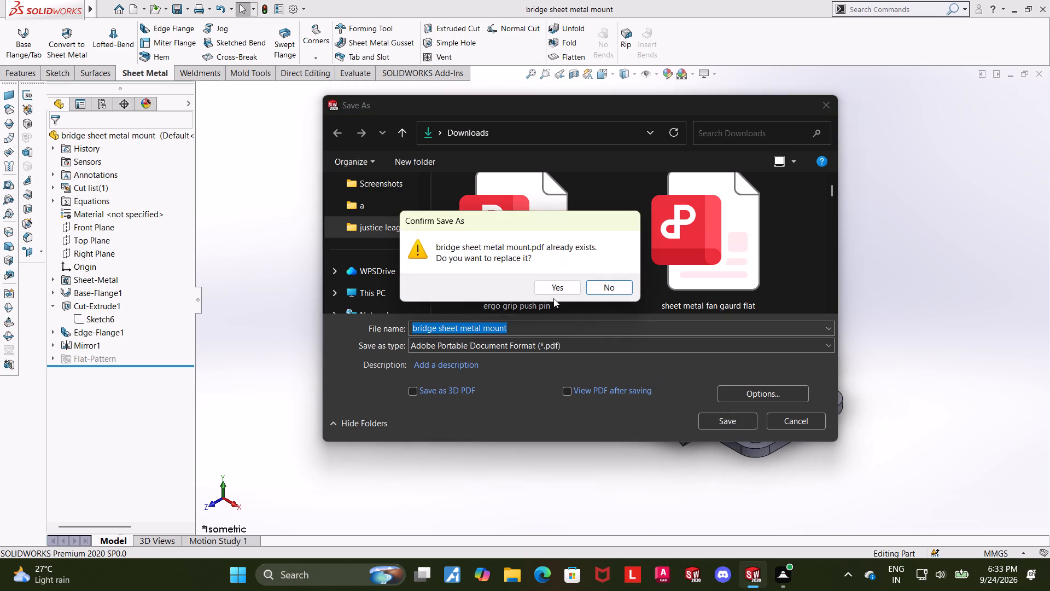
{"action": "left_click", "coordinate": [556, 291]}
Flatten the bracket again and orient the flat pattern to the Top view.
{"action": "left_click", "coordinate": [557, 56]}
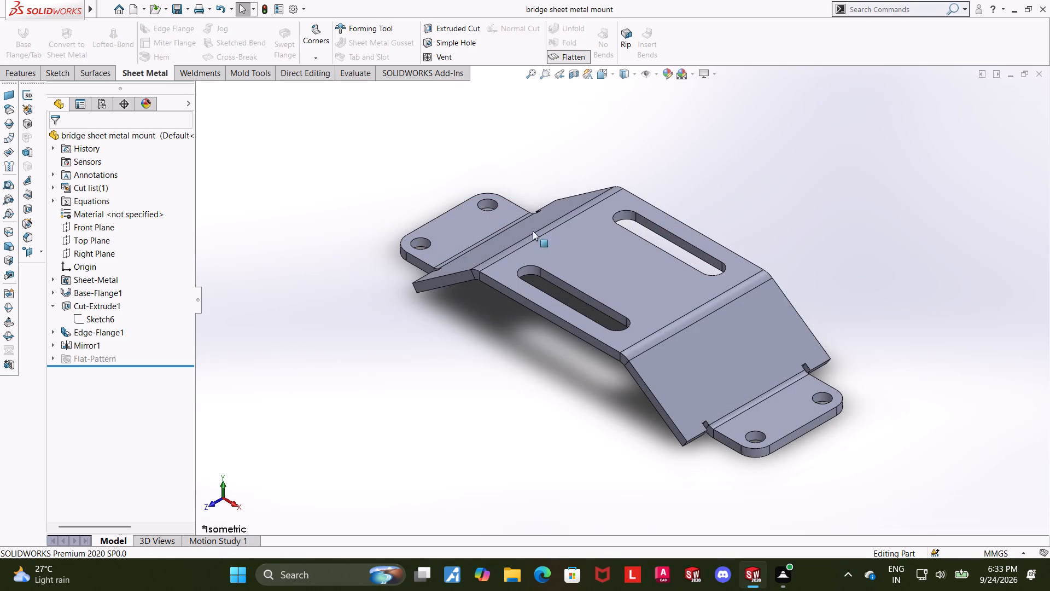
{"action": "left_click", "coordinate": [603, 68]}
{"action": "left_click", "coordinate": [488, 268]}
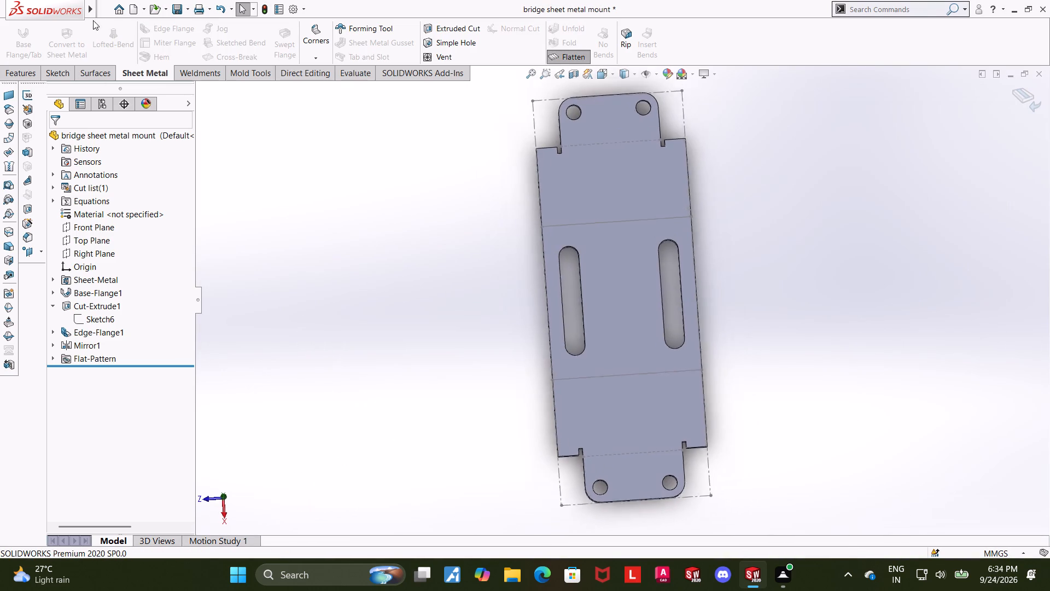
Orient the view normal to the flat pattern's main face, with its long side horizontal, and clear the selection.
{"action": "middle_click_drag", "start_coordinate": [390, 304], "coordinate": [610, 238]}
{"action": "scroll", "coordinate": [610, 239], "scroll_direction": "down", "scroll_amount": 1}
{"action": "scroll", "coordinate": [460, 334], "scroll_direction": "up", "scroll_amount": 1}
{"action": "middle_click_drag", "start_coordinate": [460, 334], "coordinate": [530, 288]}
{"action": "left_click", "coordinate": [475, 335]}
{"action": "middle_click_drag", "start_coordinate": [419, 397], "coordinate": [569, 590]}
{"action": "scroll", "coordinate": [572, 588], "scroll_direction": "down", "scroll_amount": 1}
{"action": "middle_click_drag", "start_coordinate": [662, 254], "coordinate": [650, 321]}
{"action": "right_click", "coordinate": [639, 301]}
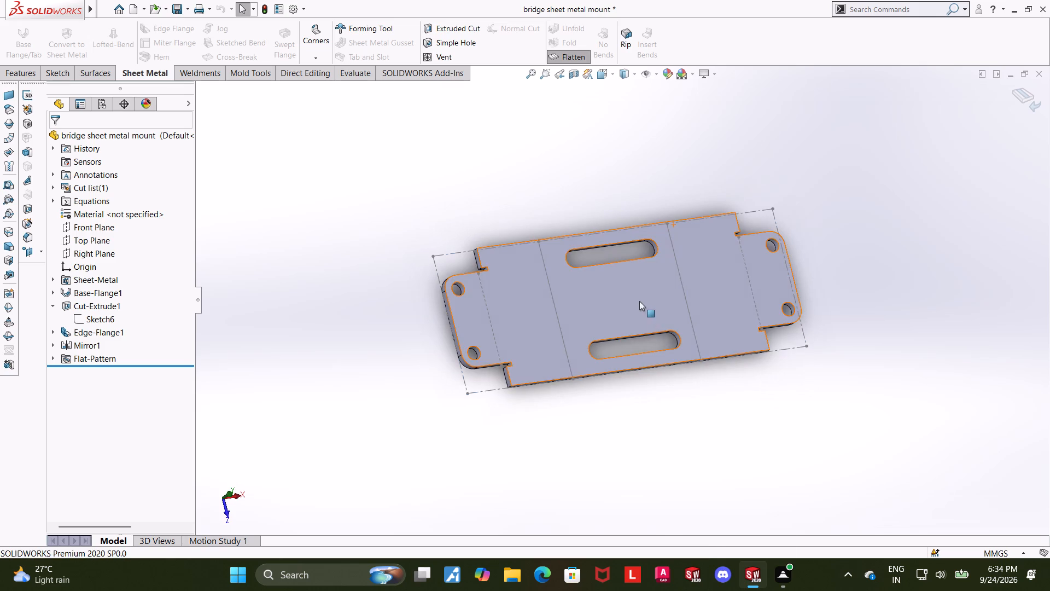
{"action": "left_click", "coordinate": [715, 274]}
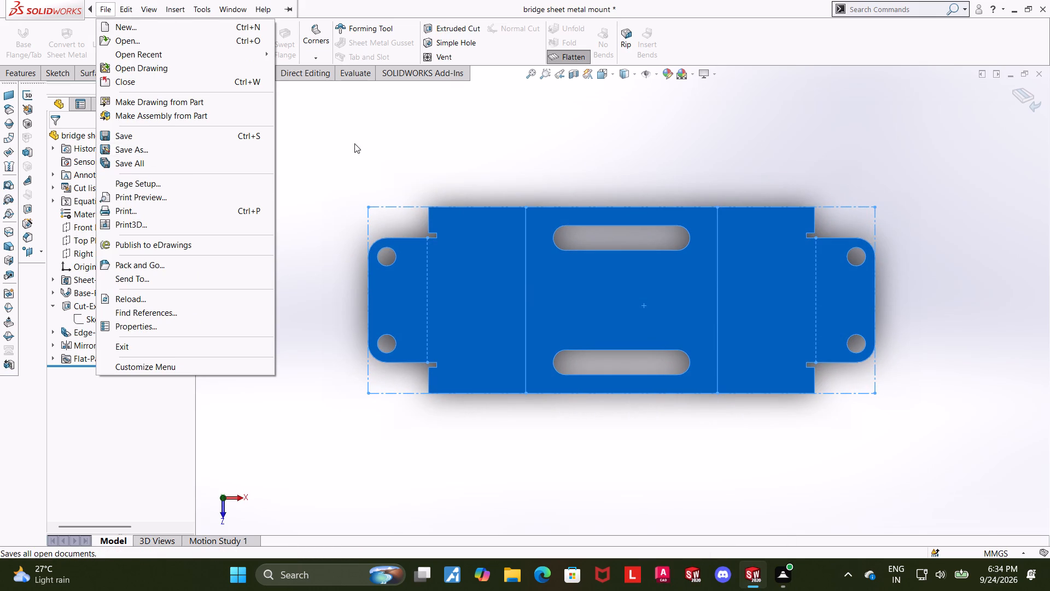
{"action": "left_click", "coordinate": [354, 143]}
Save the flat pattern view as a PDF named bridge sheet metal mount flat in Downloads.
{"action": "left_click", "coordinate": [143, 153]}
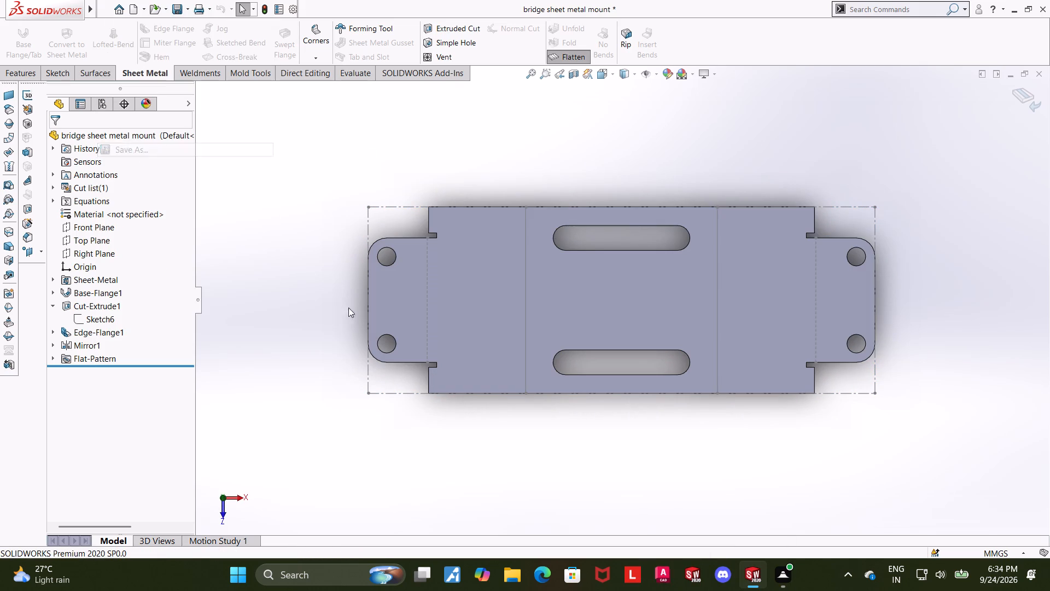
{"action": "left_click", "coordinate": [493, 308]}
{"action": "left_click", "coordinate": [555, 83]}
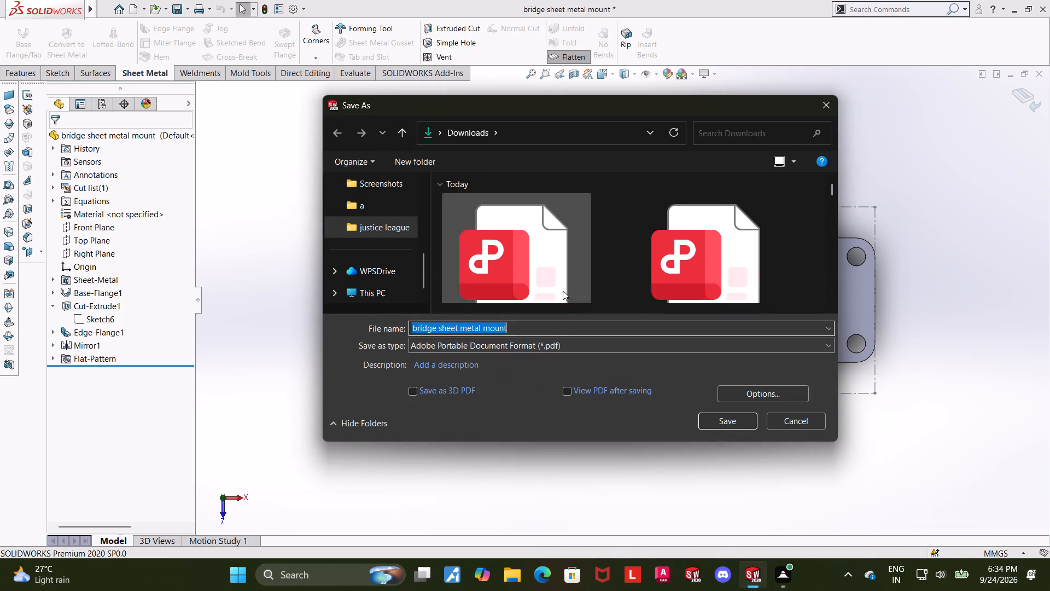
{"action": "left_click", "coordinate": [556, 327]}
{"action": "key", "text": "space"}
{"action": "type", "text": "flat"}
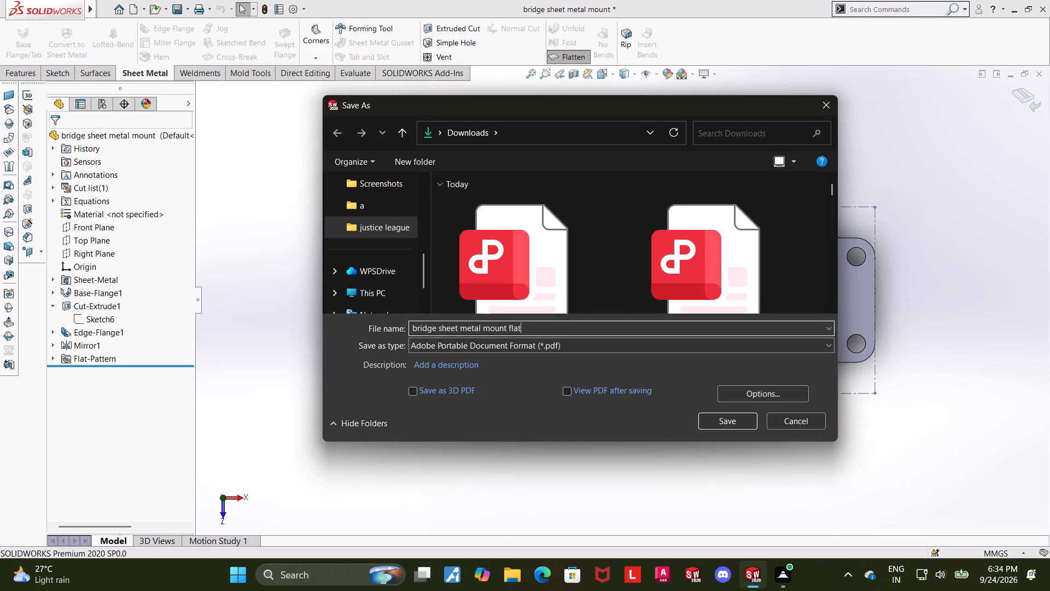
{"action": "left_click", "coordinate": [714, 420]}
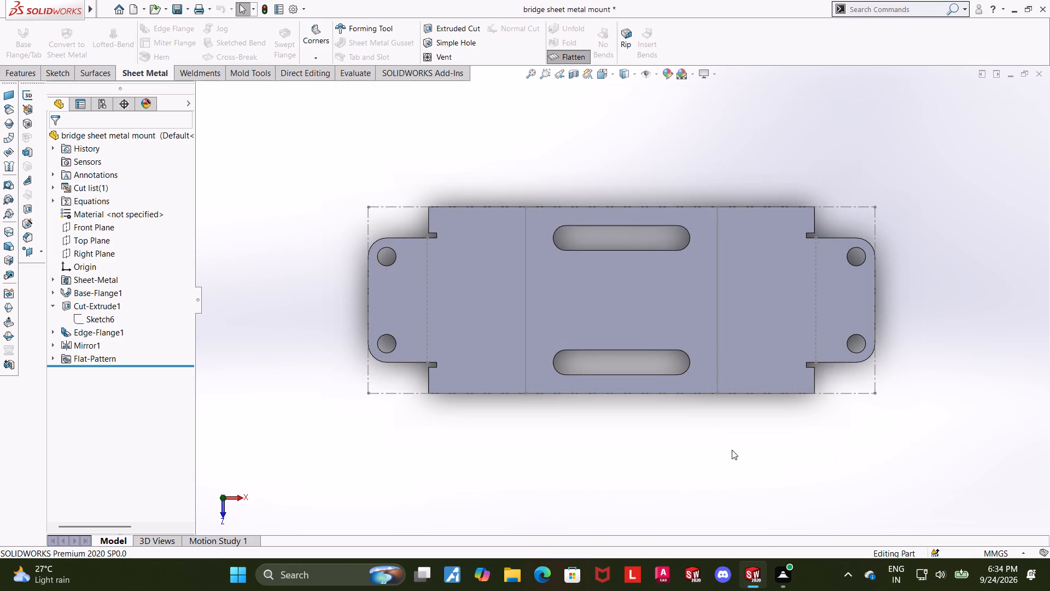